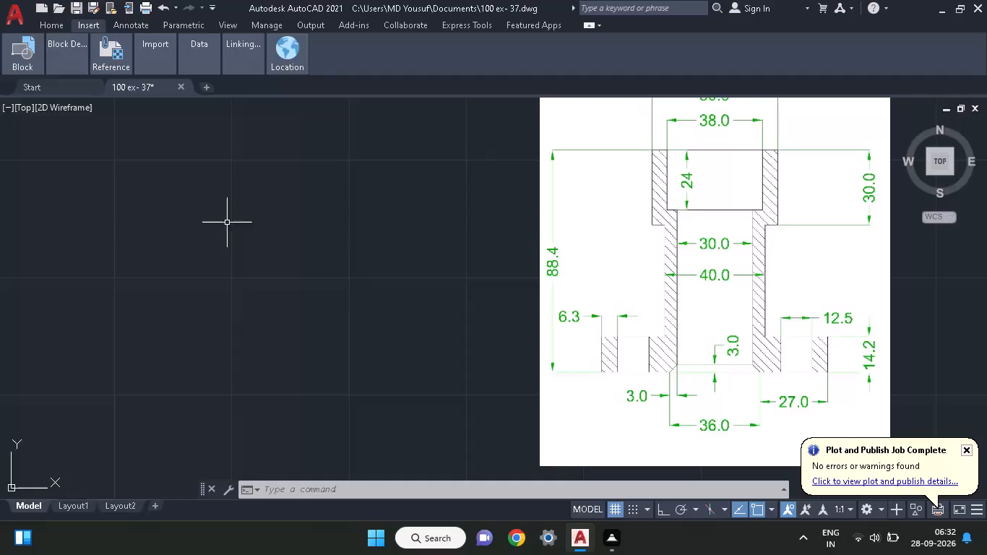
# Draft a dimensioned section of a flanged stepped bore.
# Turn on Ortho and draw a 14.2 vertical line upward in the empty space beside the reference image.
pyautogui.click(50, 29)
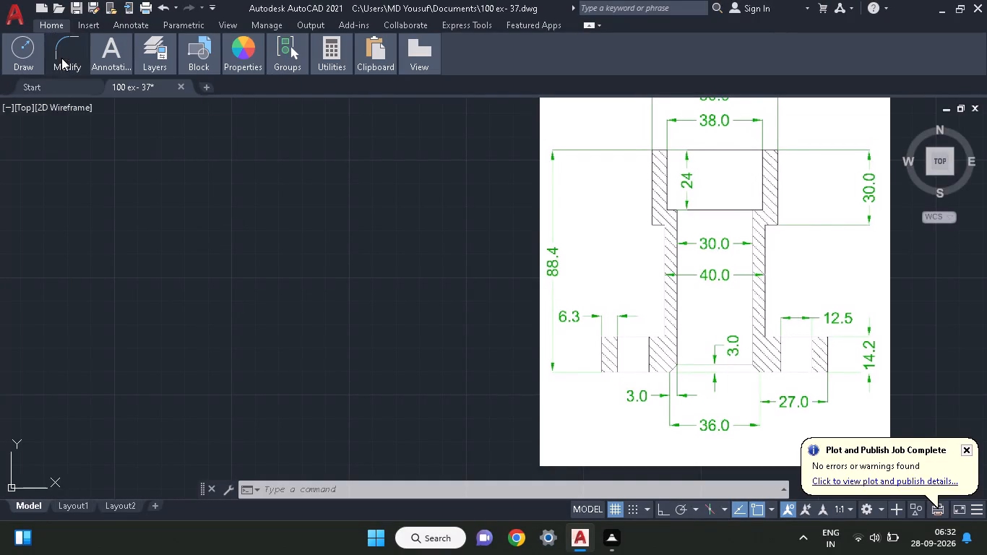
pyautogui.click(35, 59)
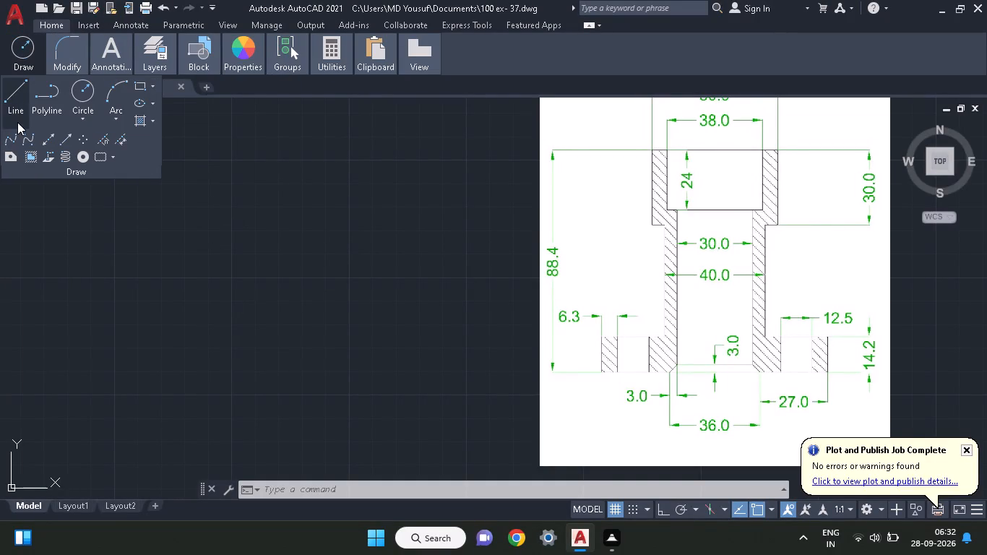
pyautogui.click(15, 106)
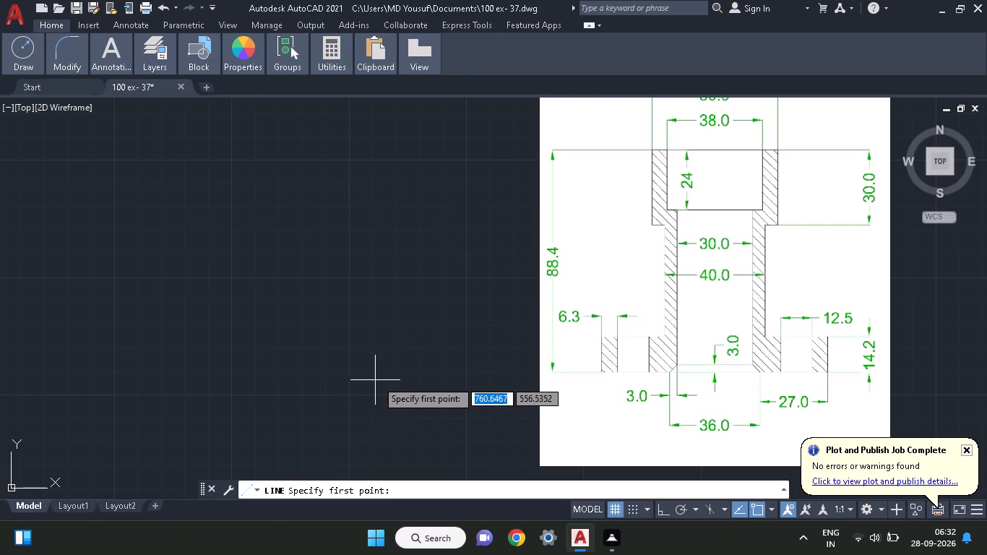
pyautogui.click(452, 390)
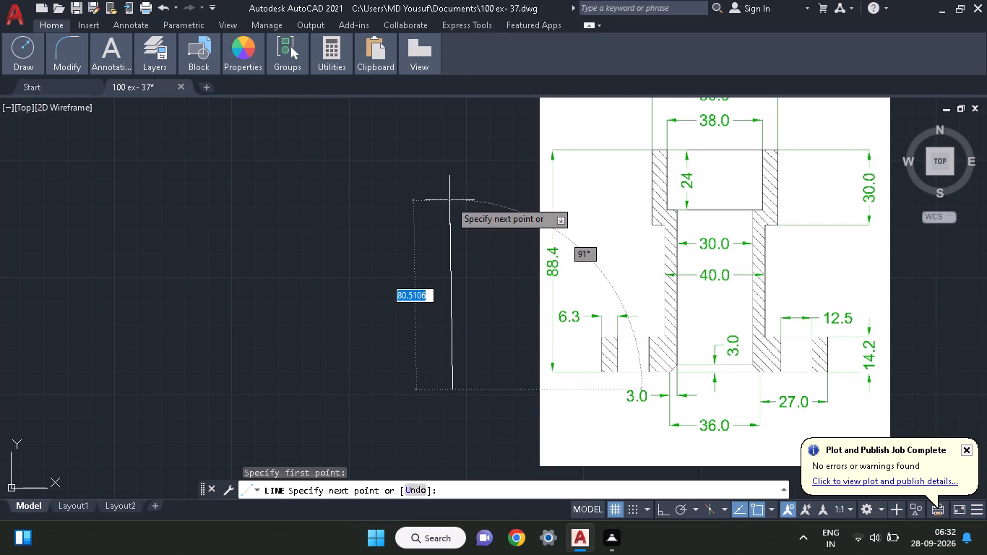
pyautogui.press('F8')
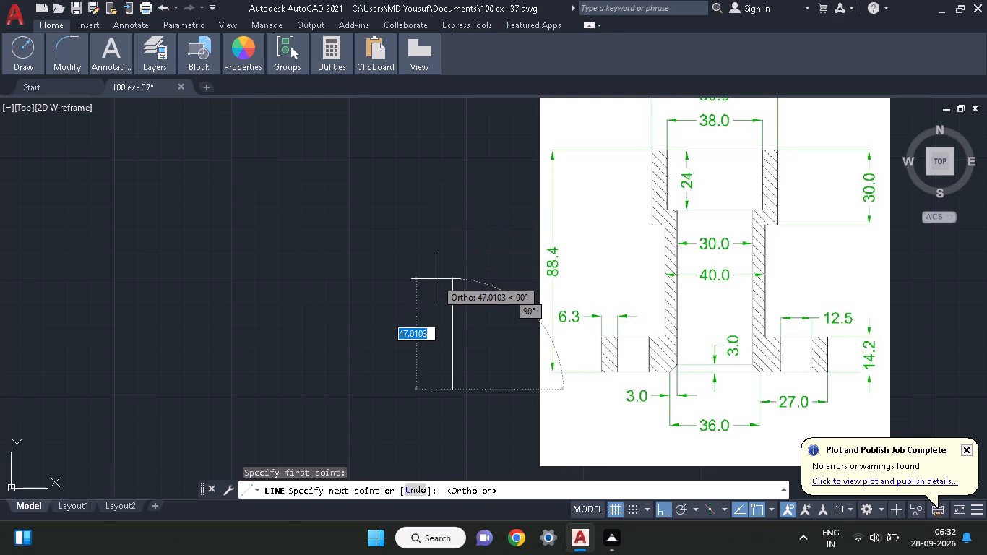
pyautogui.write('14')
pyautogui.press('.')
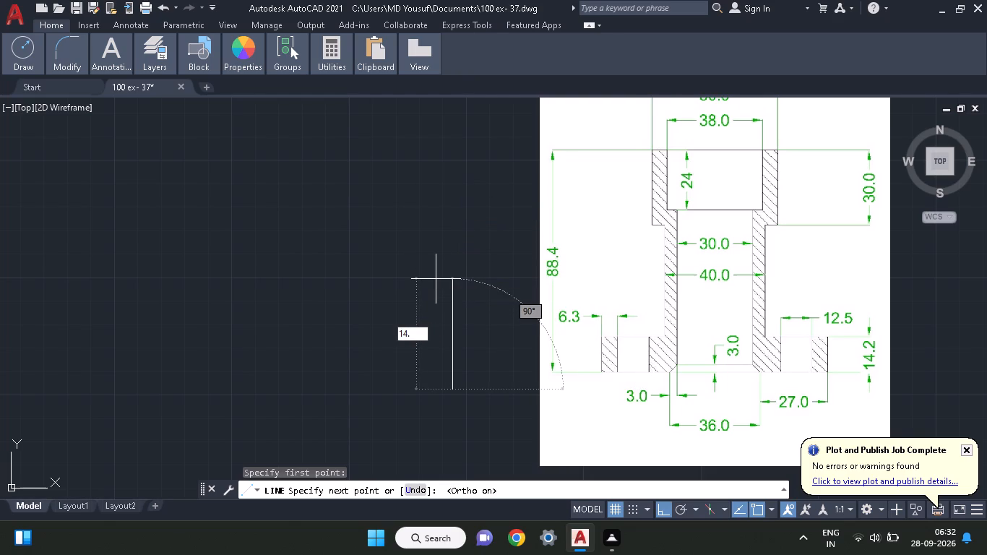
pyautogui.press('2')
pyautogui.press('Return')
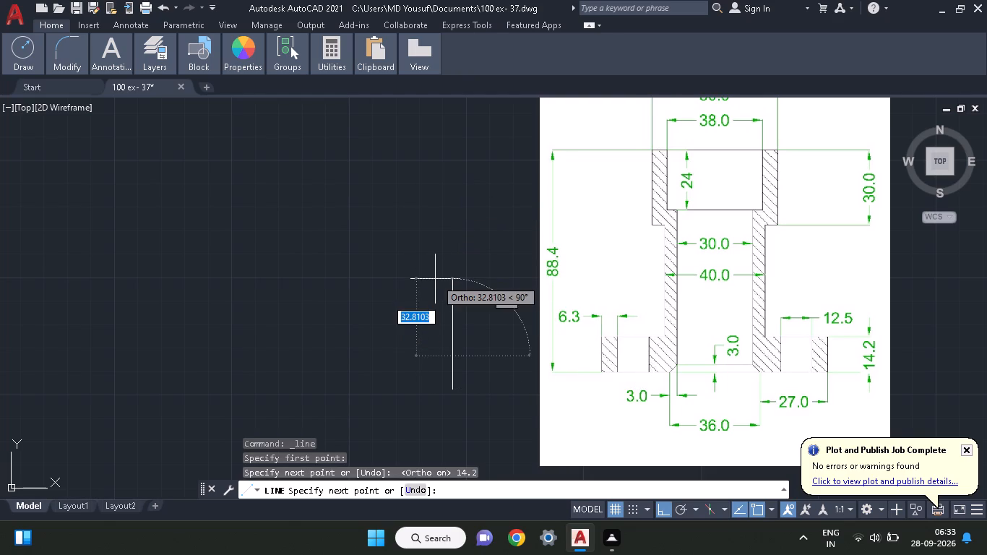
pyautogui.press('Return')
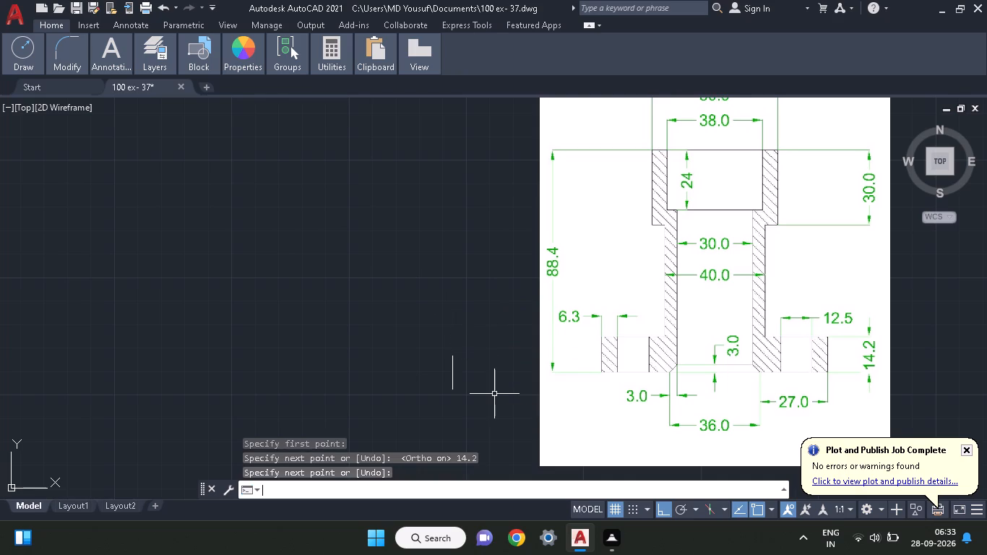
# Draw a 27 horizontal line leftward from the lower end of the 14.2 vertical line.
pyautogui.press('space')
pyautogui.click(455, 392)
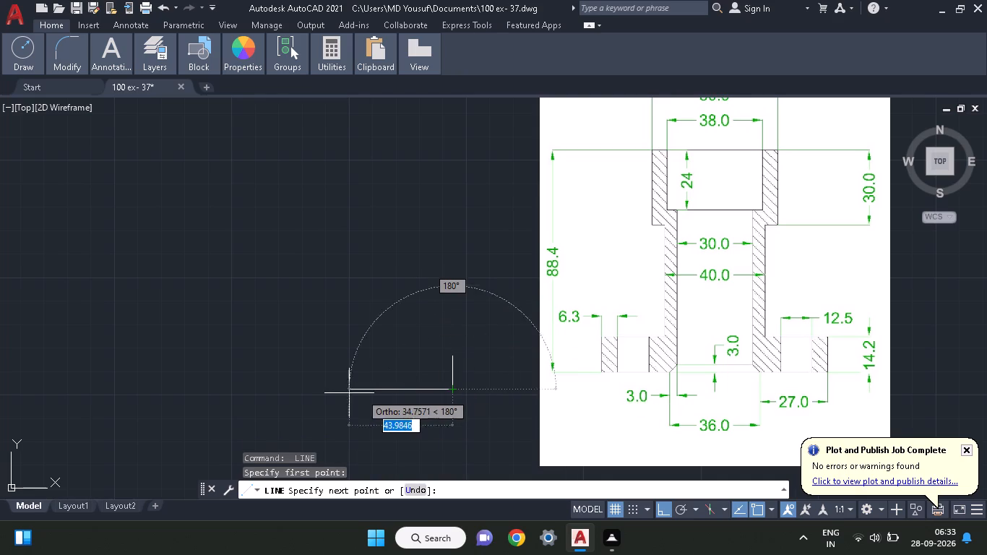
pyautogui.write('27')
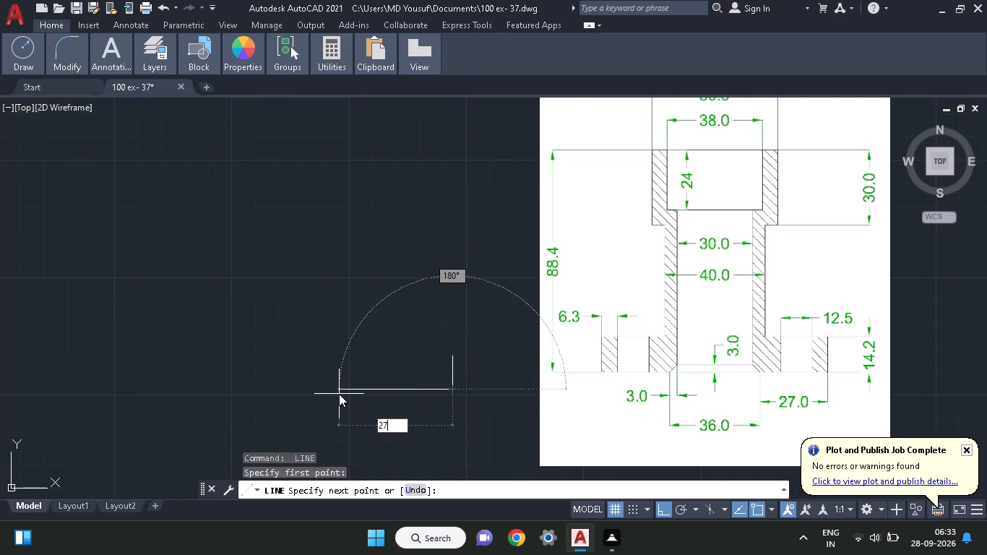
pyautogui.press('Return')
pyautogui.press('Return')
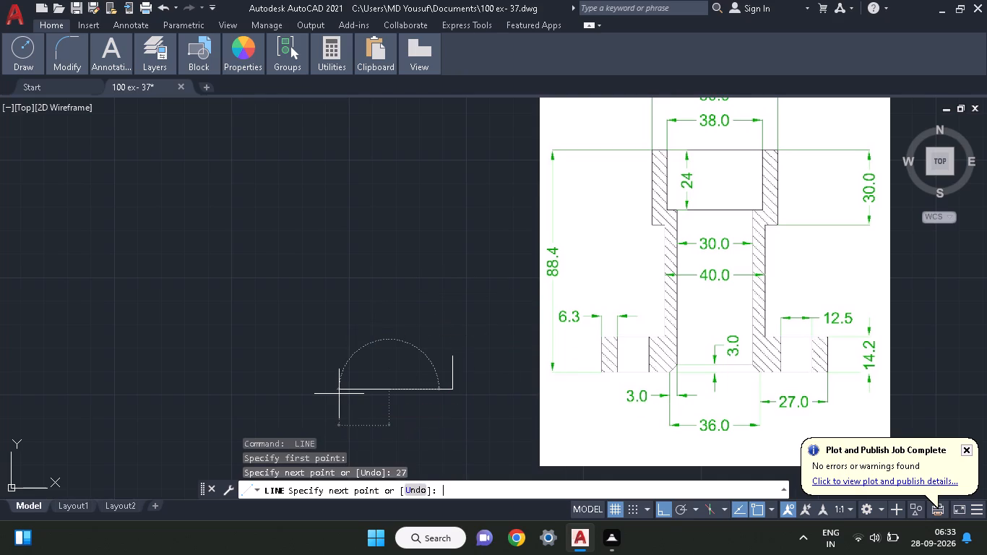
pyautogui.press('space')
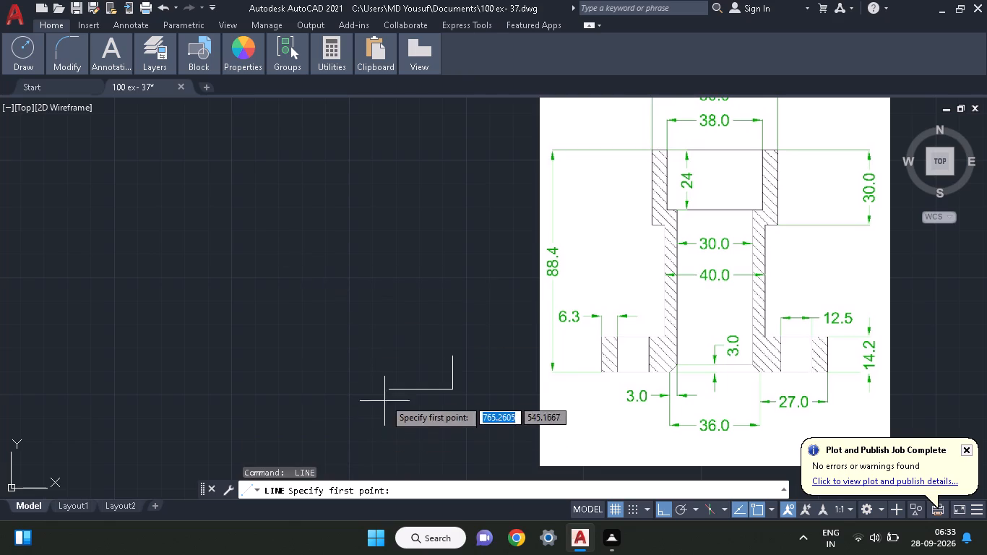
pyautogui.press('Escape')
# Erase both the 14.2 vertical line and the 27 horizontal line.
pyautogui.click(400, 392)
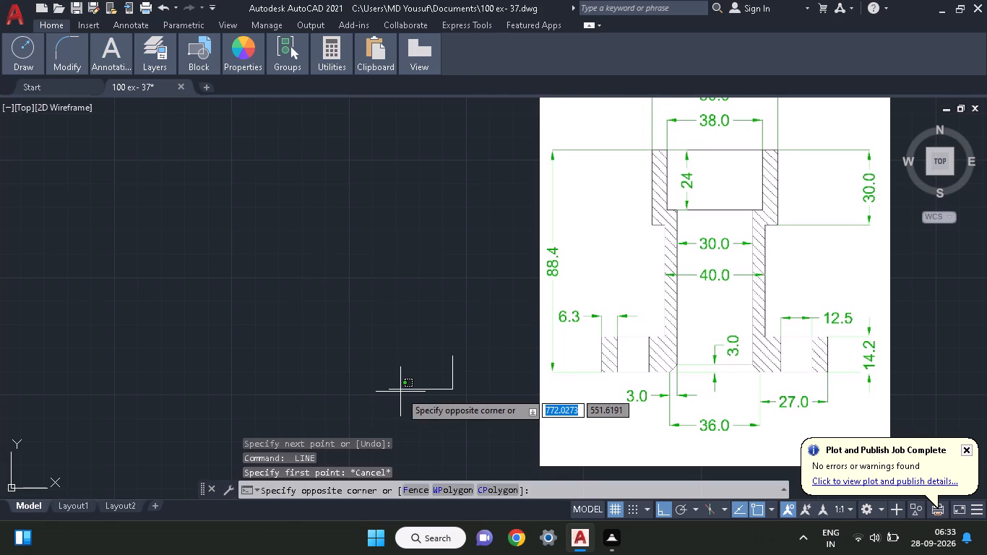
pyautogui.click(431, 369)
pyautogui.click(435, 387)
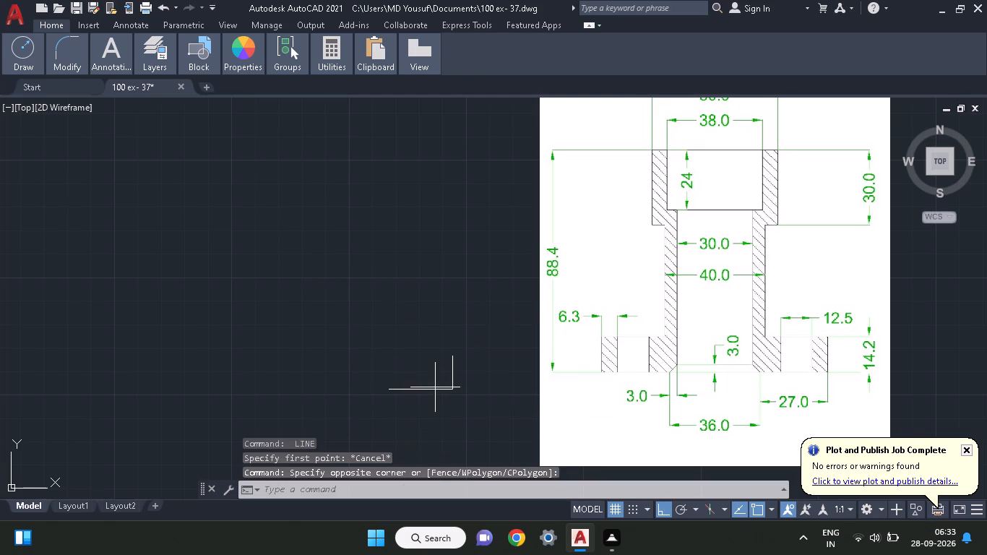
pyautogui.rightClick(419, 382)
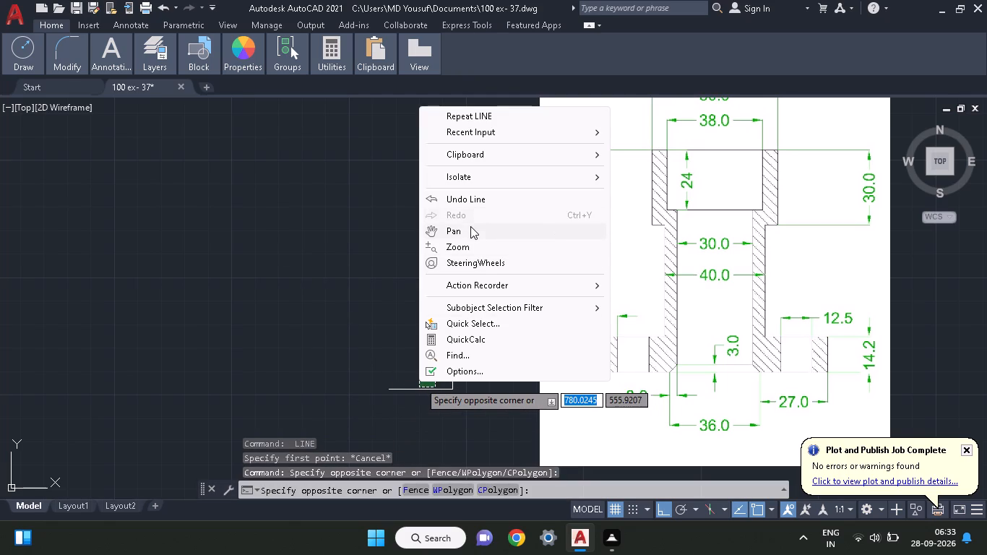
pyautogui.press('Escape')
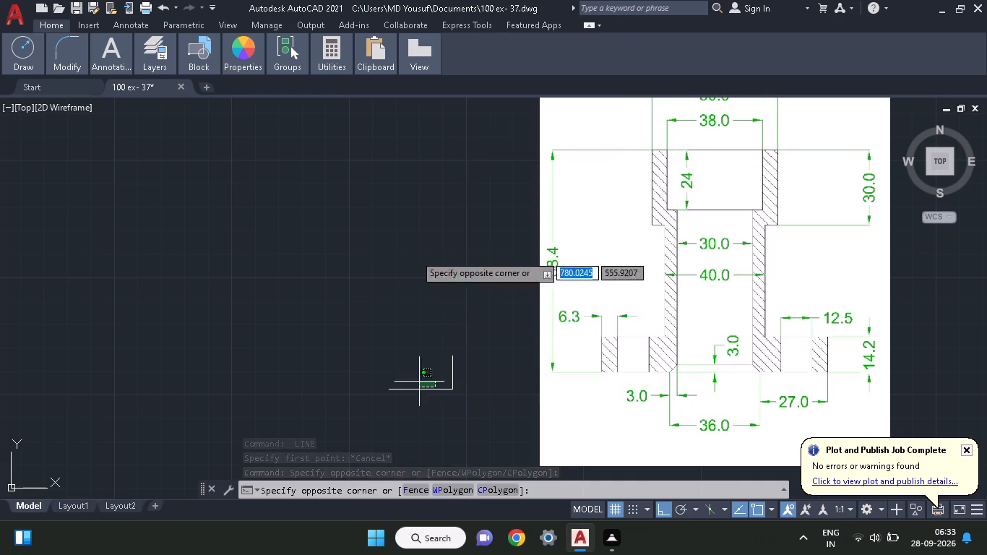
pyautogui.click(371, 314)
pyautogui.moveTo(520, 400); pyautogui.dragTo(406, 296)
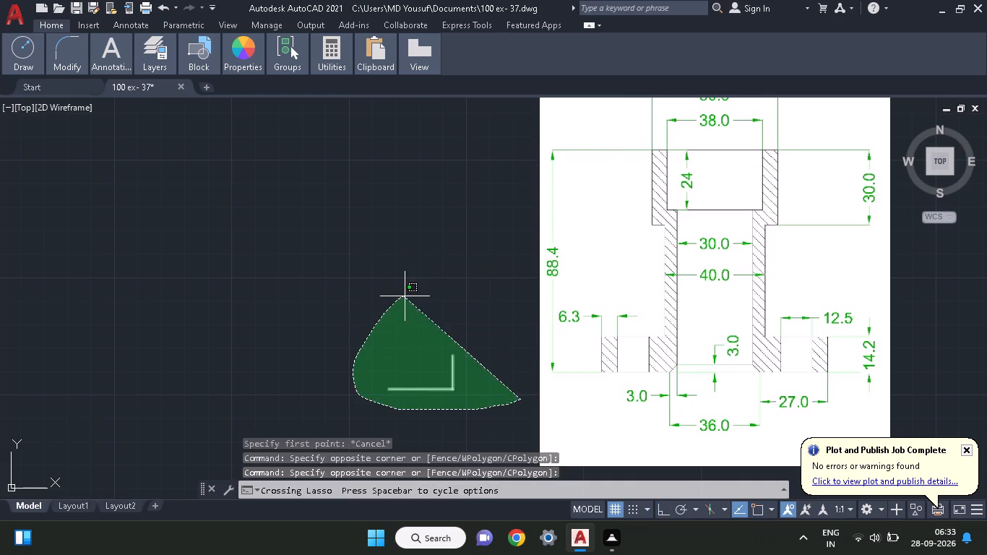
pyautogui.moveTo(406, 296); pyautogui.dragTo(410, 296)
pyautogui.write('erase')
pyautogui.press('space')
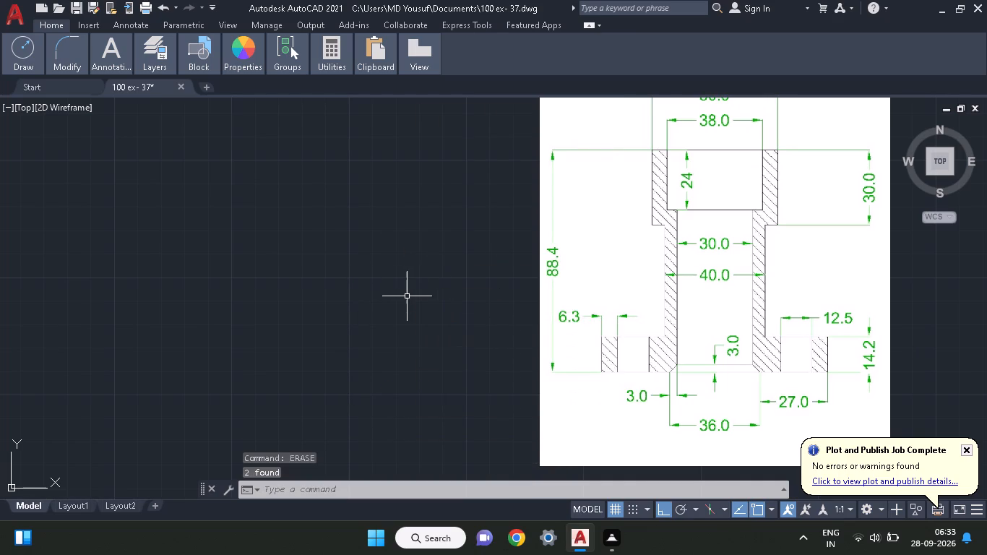
# Draw a 14.2 vertical line downward beside the reference image as the flange's outer right edge.
pyautogui.write('line')
pyautogui.press('space')
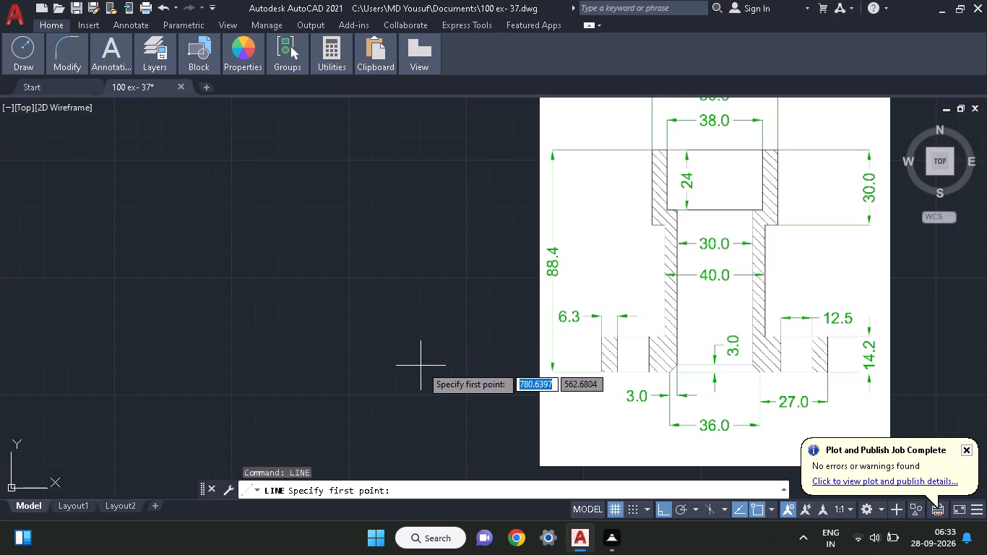
pyautogui.click(404, 370)
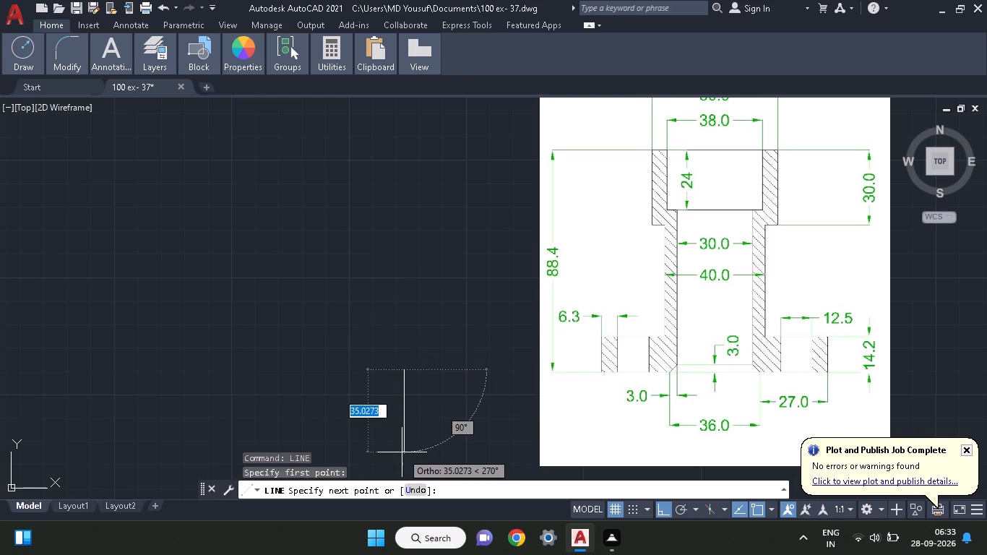
pyautogui.write('14.')
pyautogui.press('2')
pyautogui.press('Return')
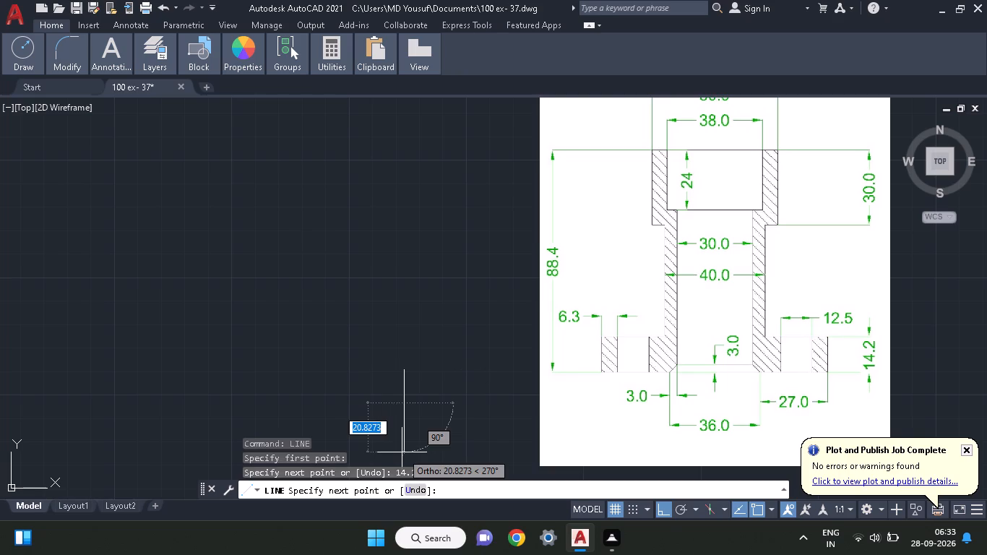
pyautogui.press('Return')
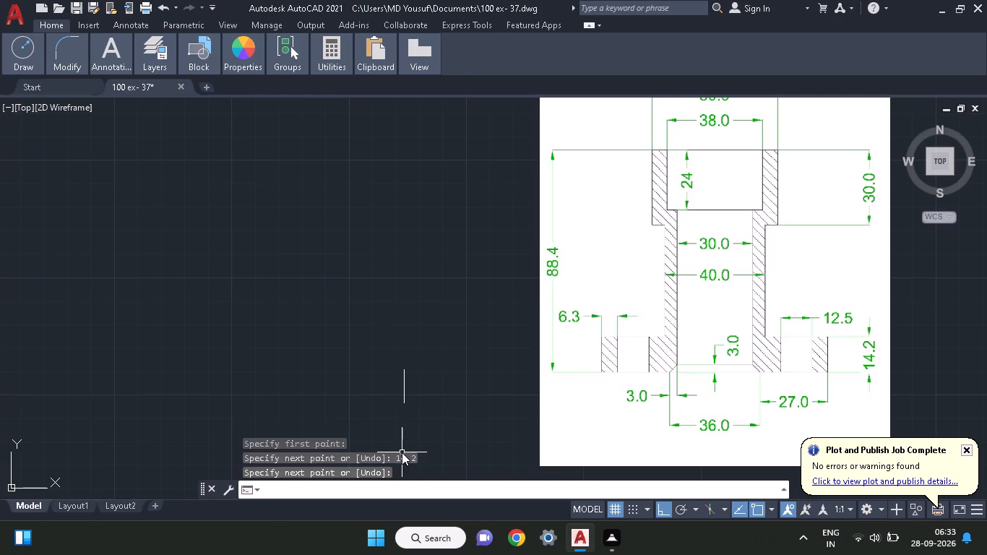
# Draw a 27 horizontal line leftward from the lower end of the 14.2 vertical line.
pyautogui.write('line')
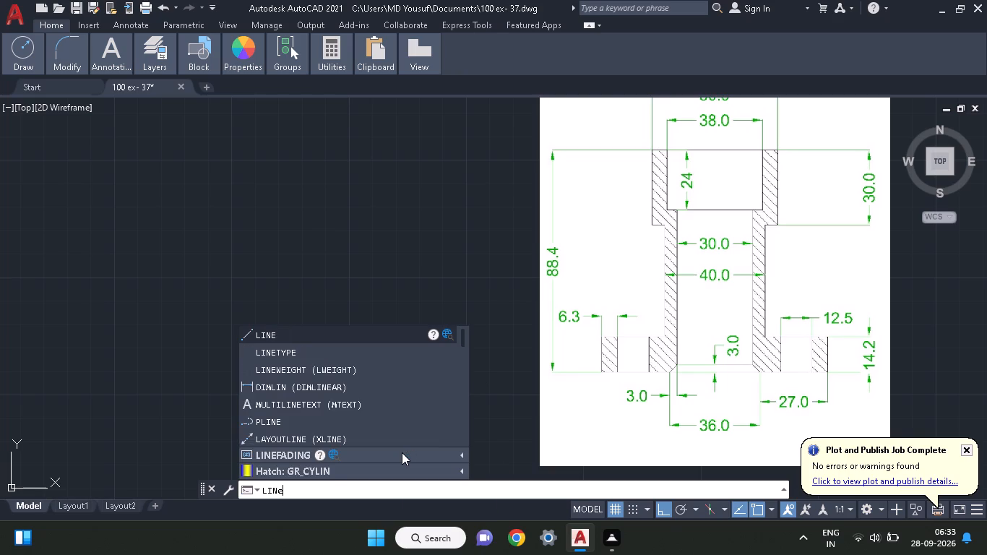
pyautogui.press('space')
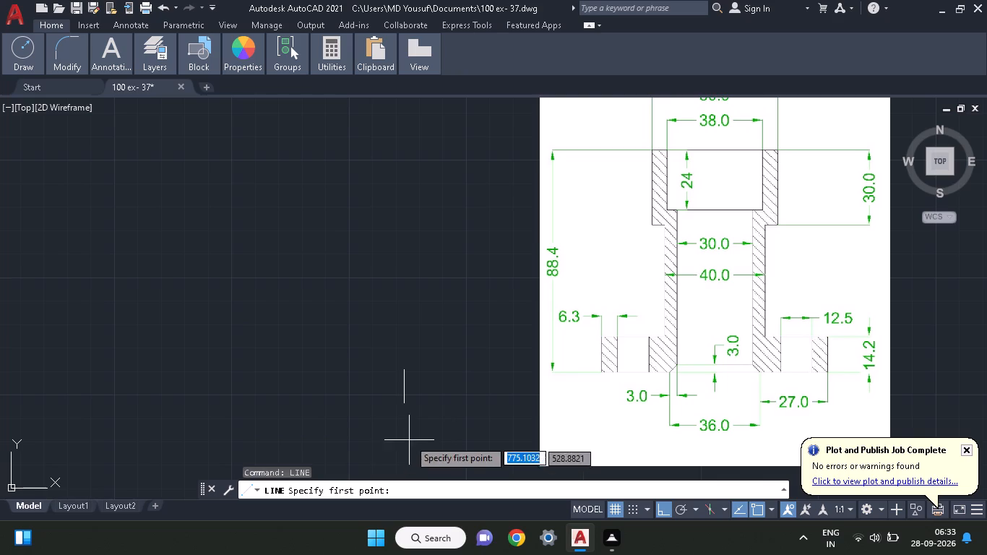
pyautogui.click(406, 405)
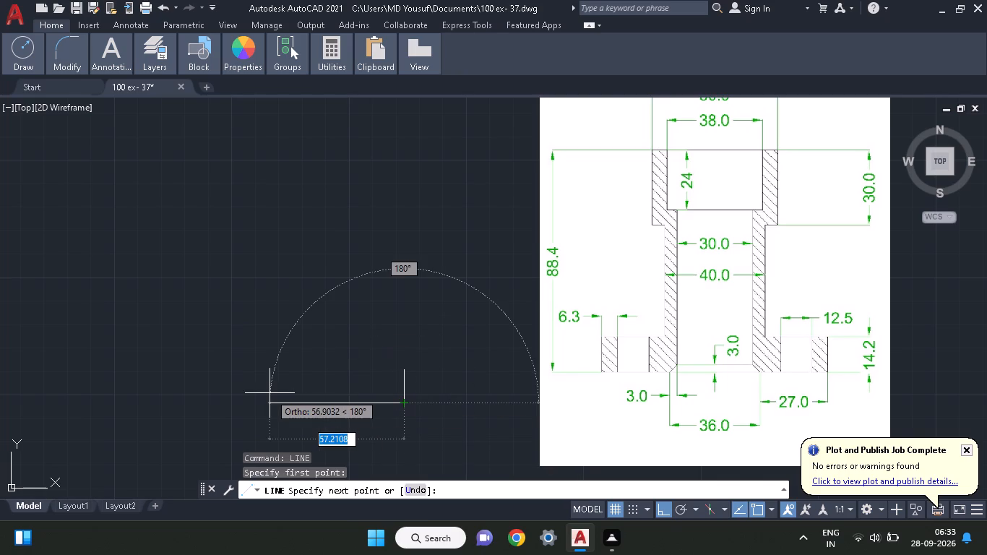
pyautogui.write('27')
pyautogui.press('Return')
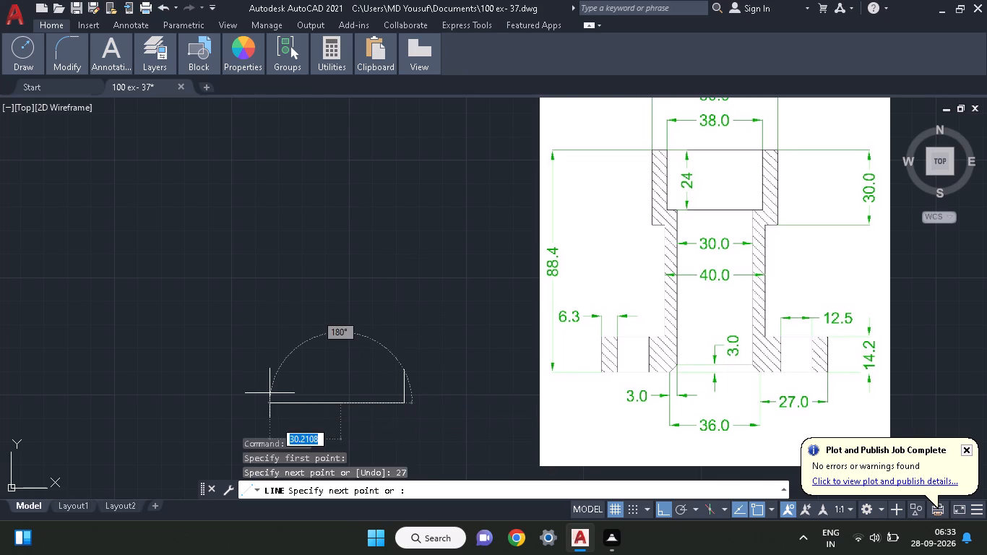
pyautogui.press('Return')
# Extend the base with a 36 horizontal line leftward from the free end of the 27 line.
pyautogui.write('linr')
pyautogui.press('space')
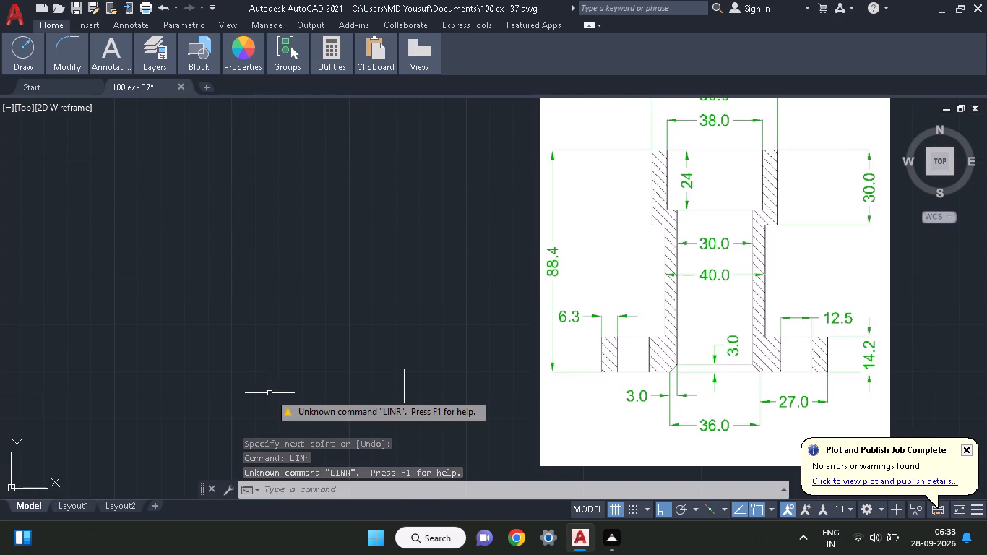
pyautogui.write('line')
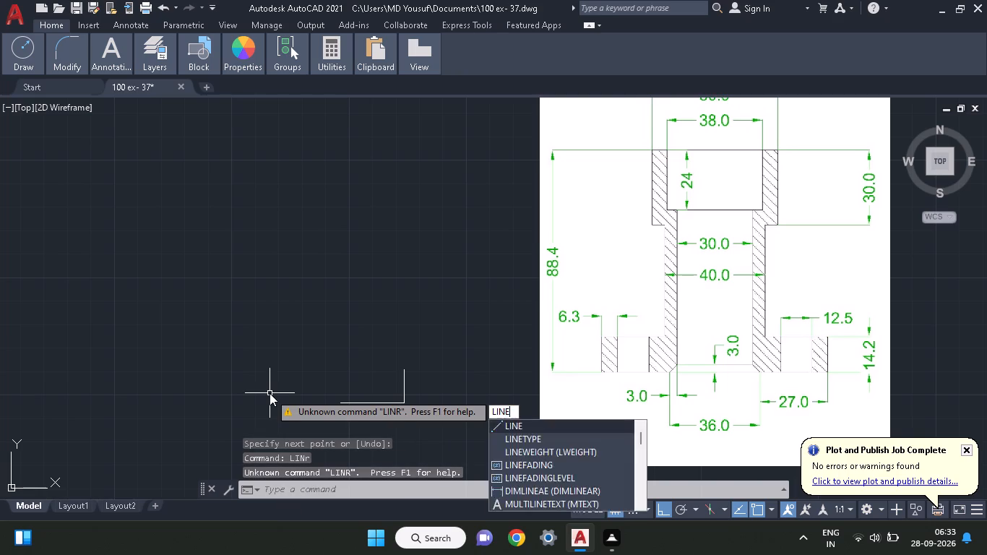
pyautogui.press('space')
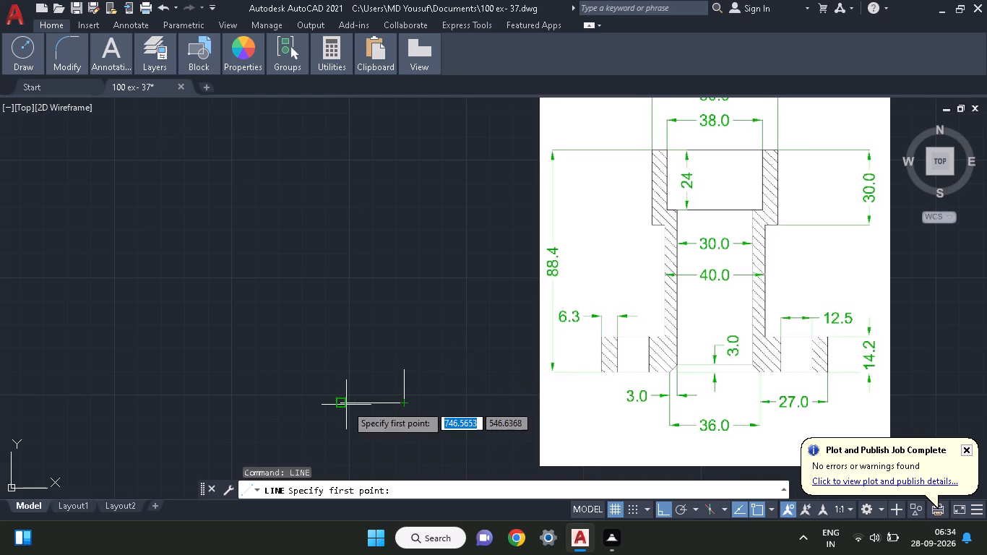
pyautogui.click(338, 405)
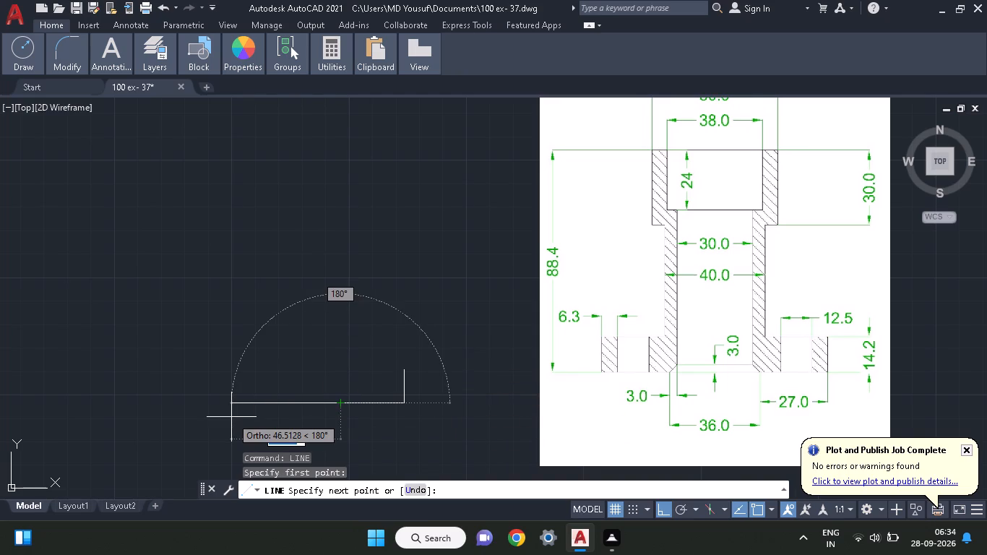
pyautogui.write('36')
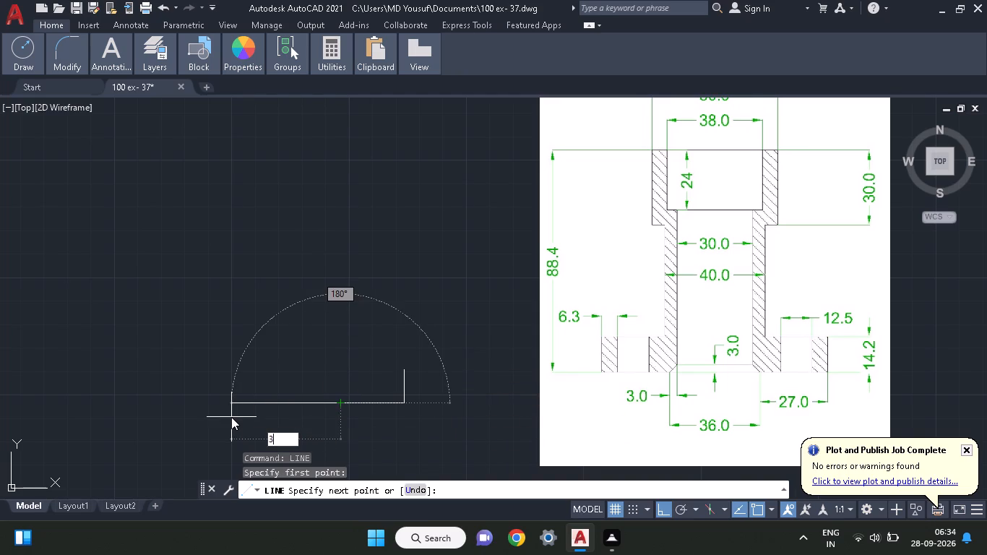
pyautogui.press('Return')
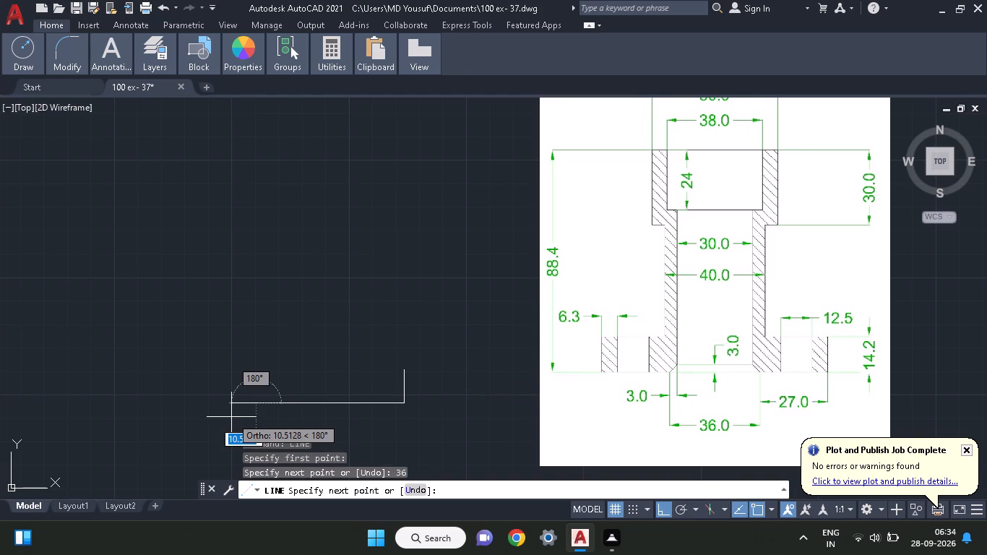
pyautogui.press('Return')
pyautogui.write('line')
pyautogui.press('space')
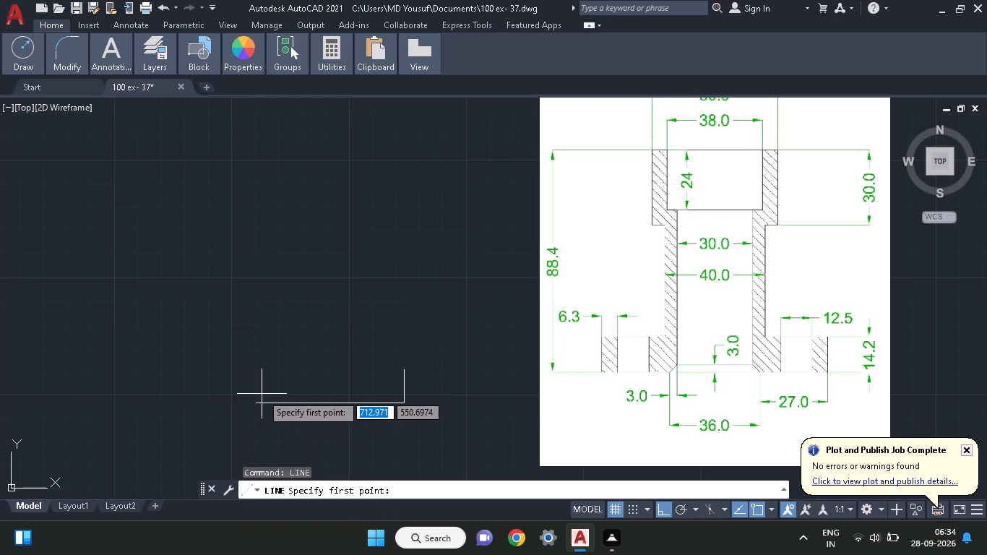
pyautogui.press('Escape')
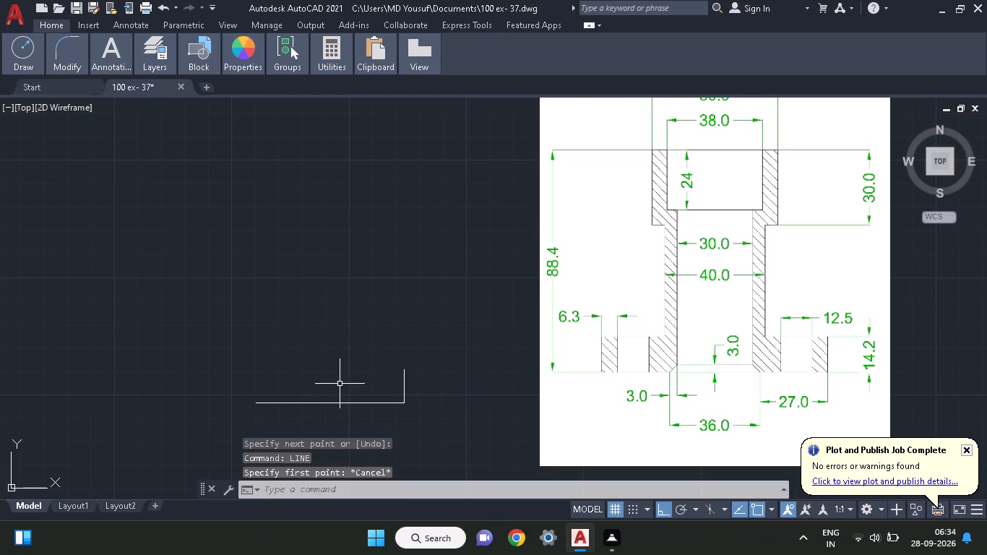
# Erase the 36 and 27 horizontal base lines, keeping only the 14.2 vertical line.
pyautogui.click(340, 405)
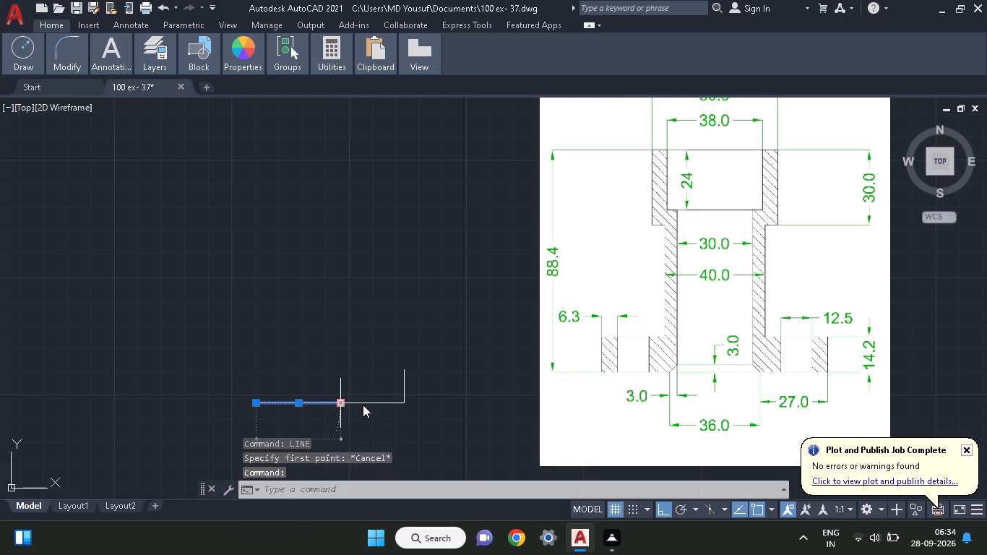
pyautogui.click(363, 403)
pyautogui.write('erase')
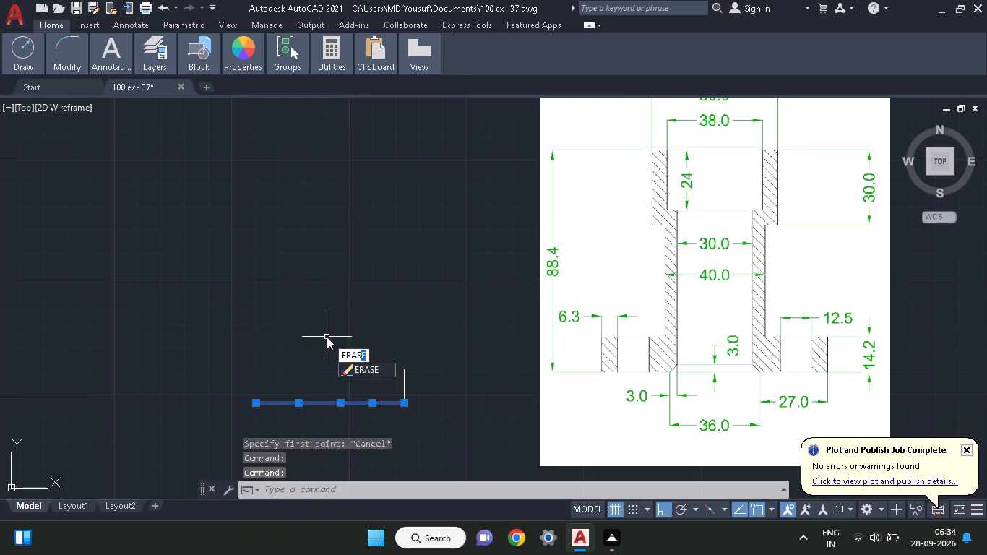
pyautogui.press('space')
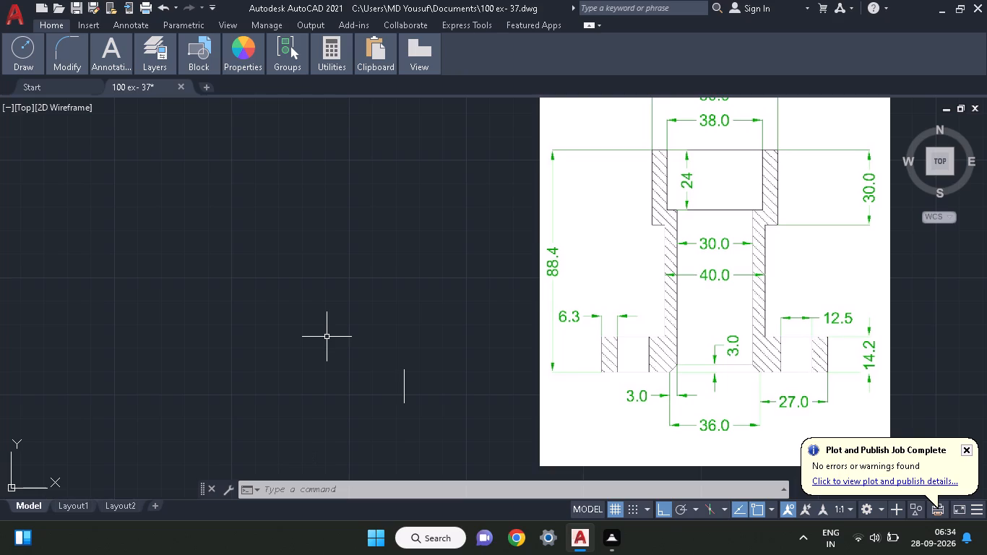
# Redraw a 27 horizontal line leftward from the lower end of the 14.2 vertical line.
pyautogui.write(';ine')
pyautogui.press('space')
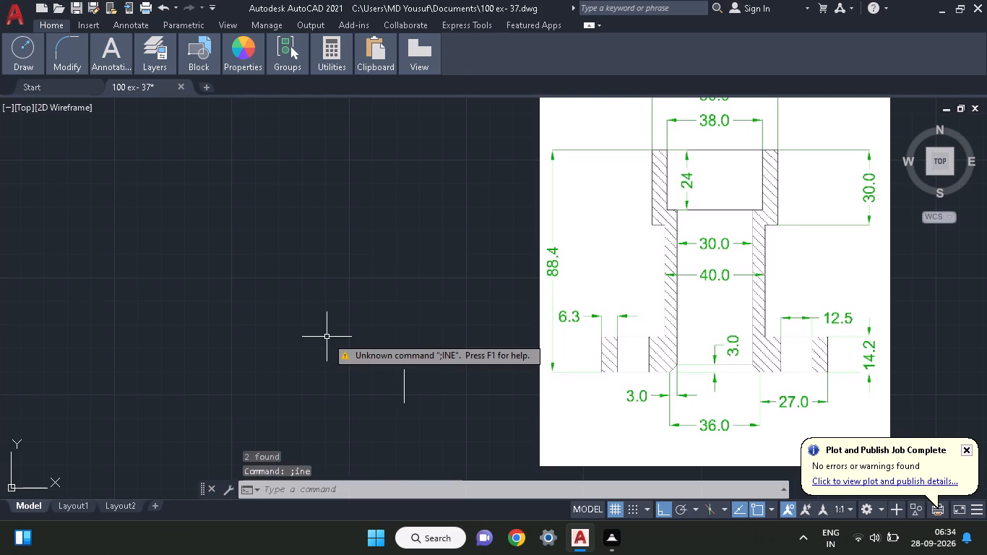
pyautogui.write('line')
pyautogui.press('space')
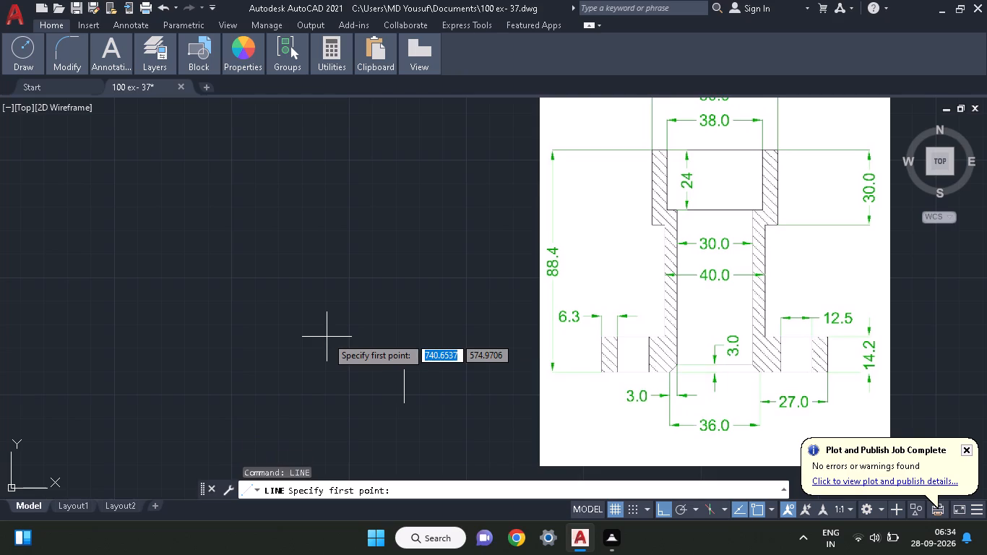
pyautogui.click(404, 398)
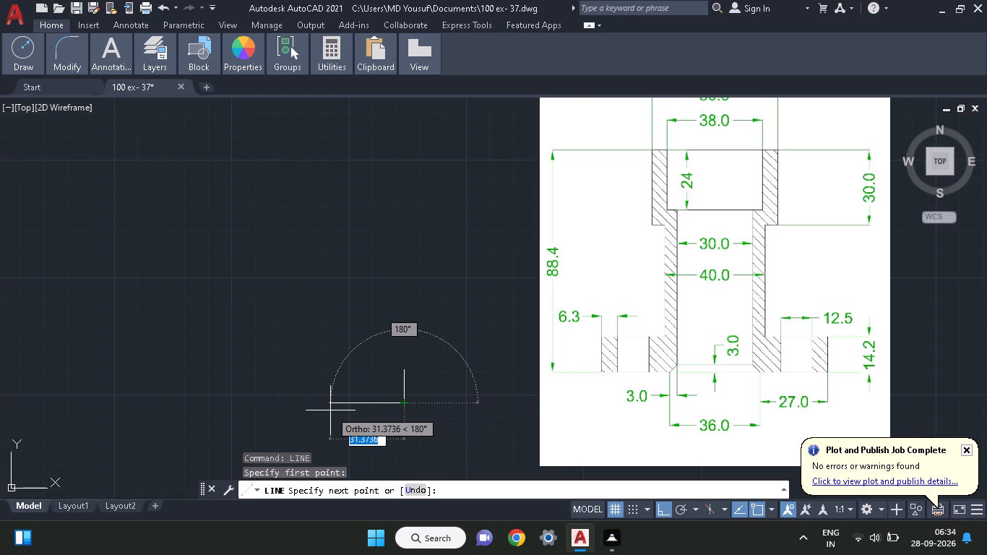
pyautogui.write('27')
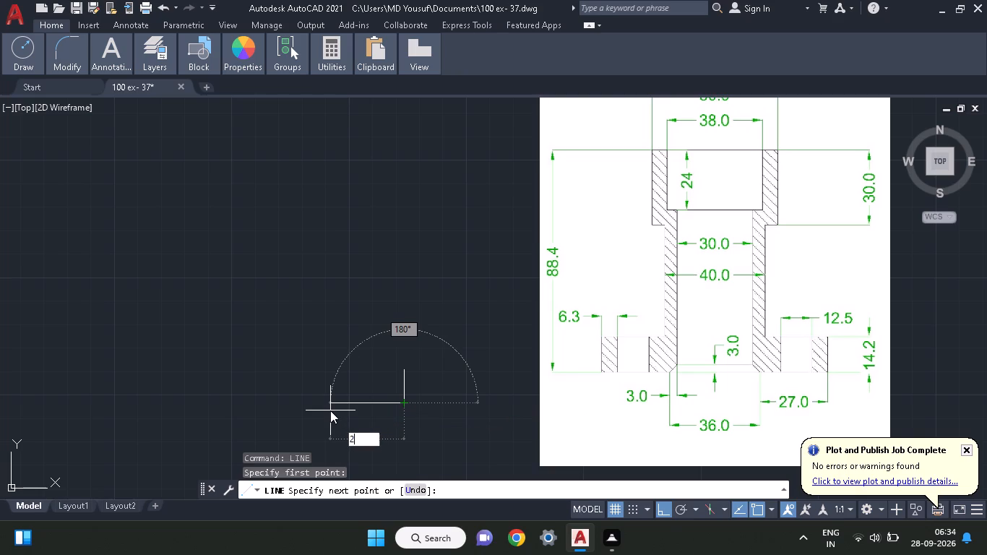
pyautogui.press('Return')
pyautogui.press('Return')
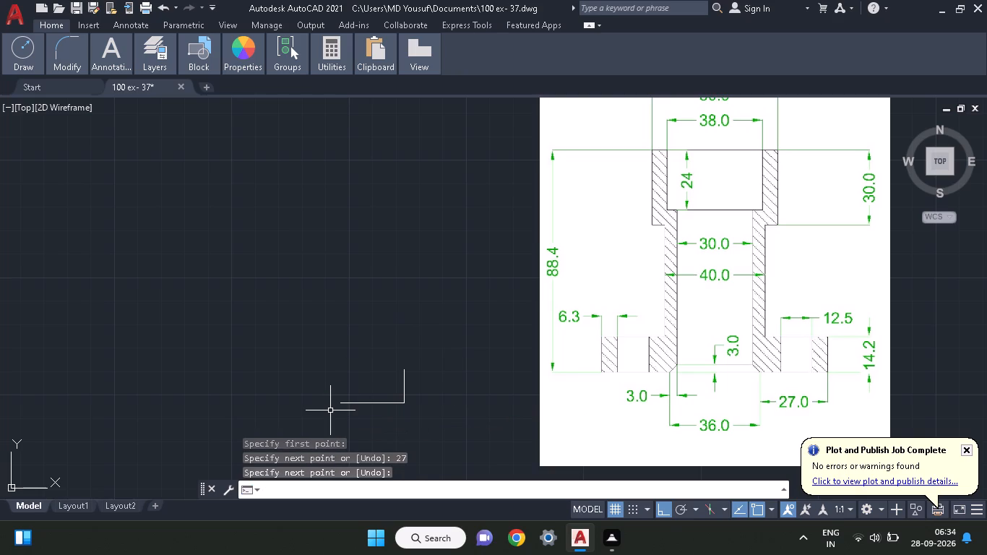
# Mark a 3 offset inward from the free end of the 27 line, finishing with a short vertical line downward.
pyautogui.write('line')
pyautogui.press('space')
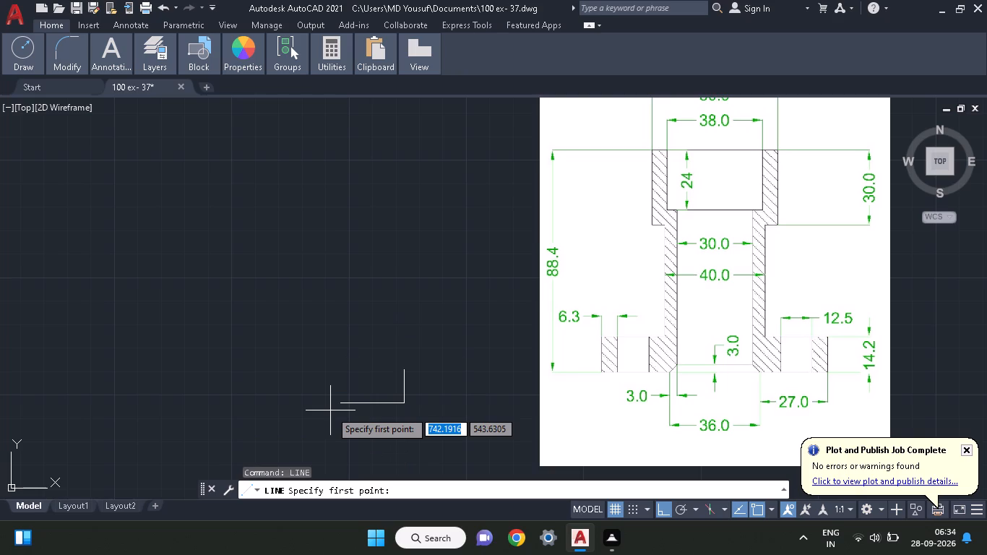
pyautogui.click(340, 402)
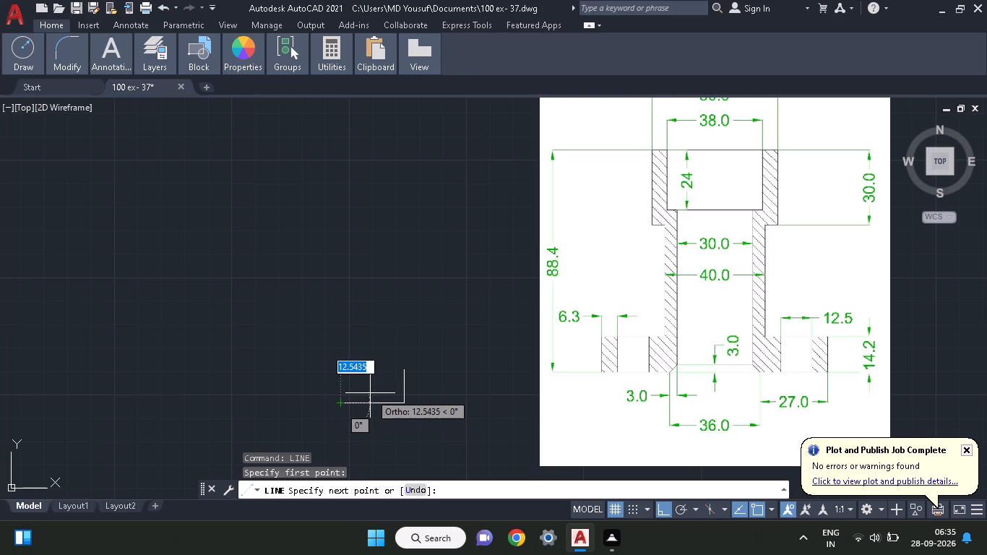
pyautogui.press('3')
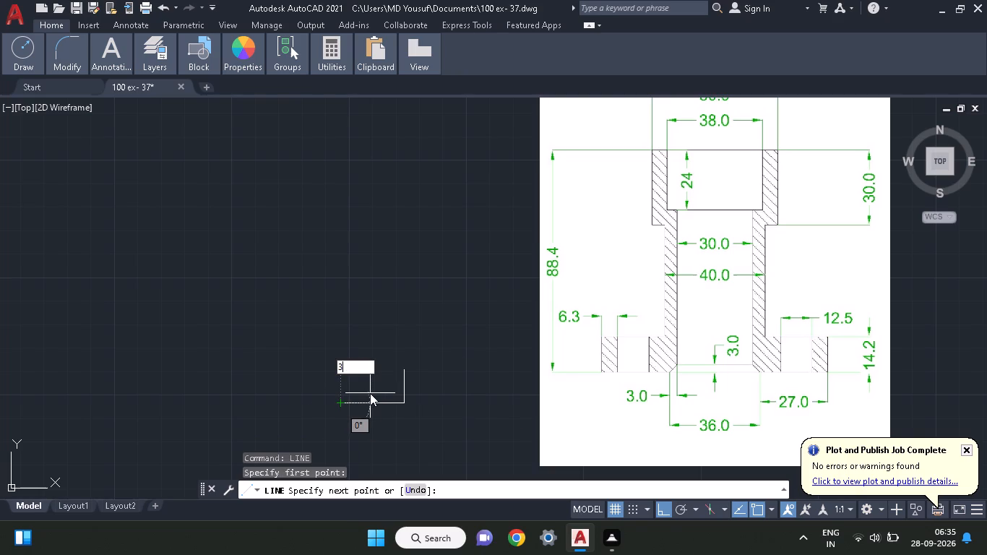
pyautogui.press('Return')
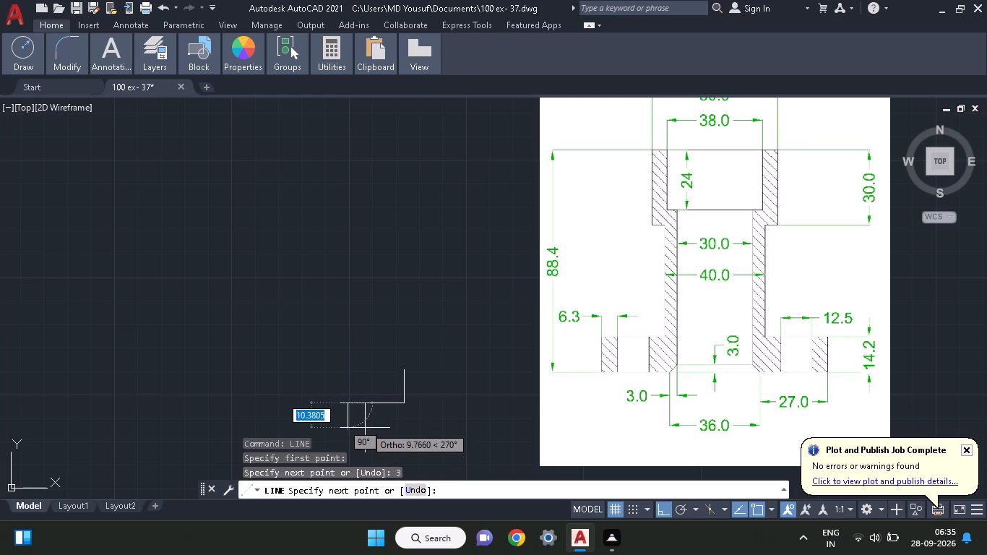
pyautogui.click(365, 424)
pyautogui.press('space')
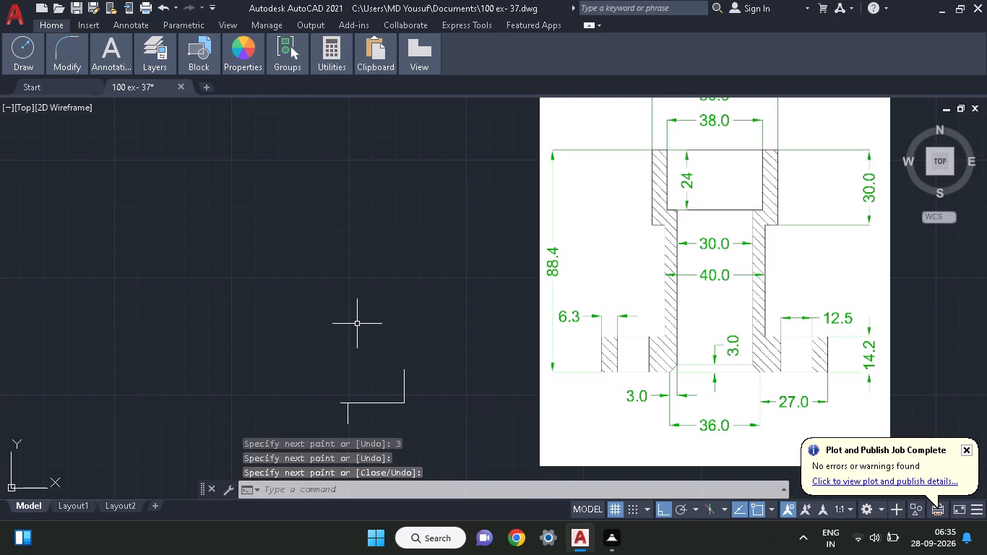
# Trim the base line's 3-unit overhang beyond the short vertical marker and remove the marker itself.
pyautogui.write('tr')
pyautogui.click(397, 358)
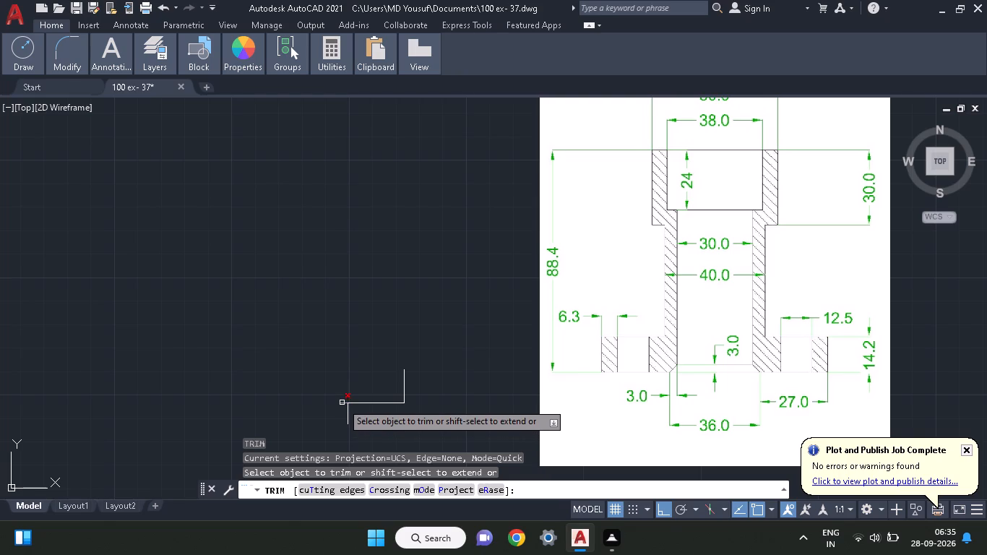
pyautogui.click(342, 403)
pyautogui.moveTo(345, 409); pyautogui.dragTo(345, 390)
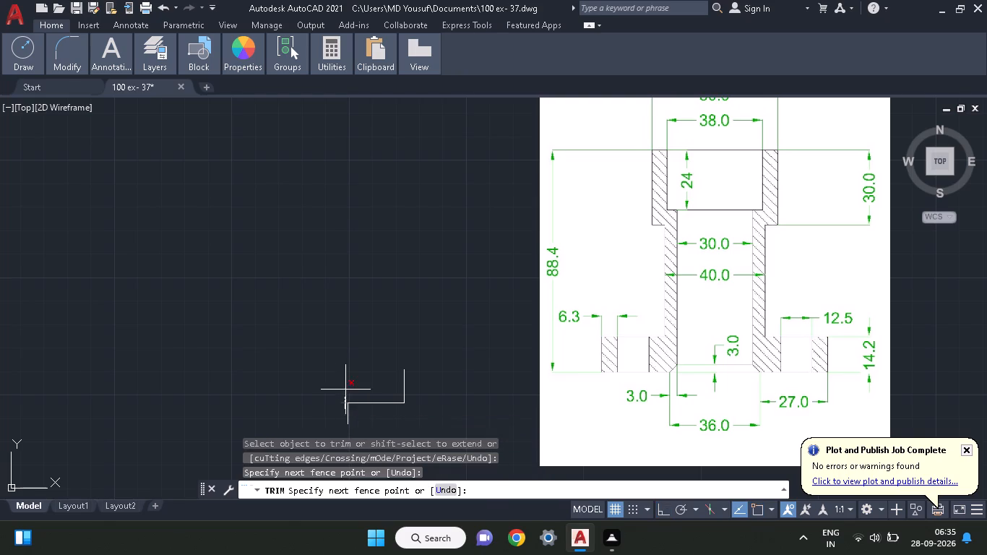
pyautogui.moveTo(345, 390); pyautogui.dragTo(345, 389)
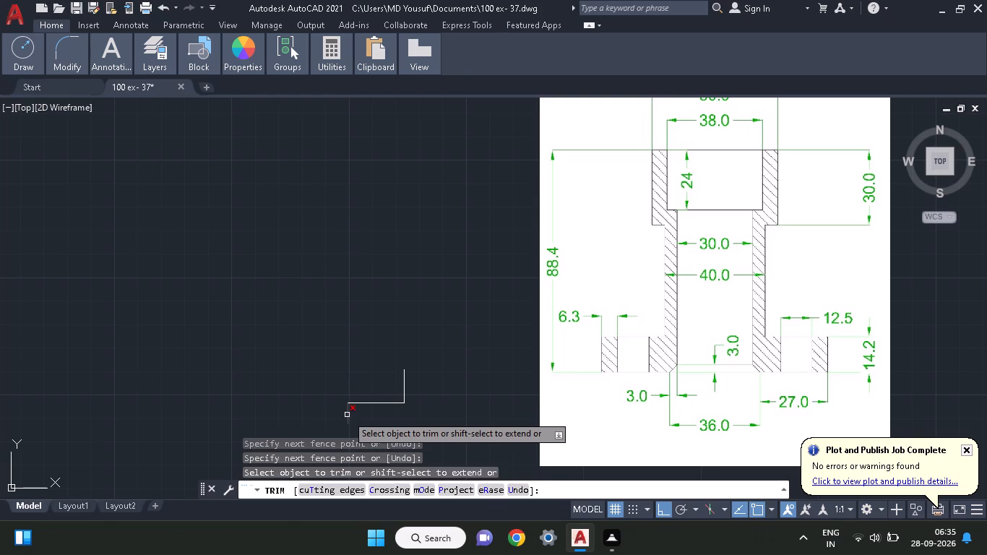
pyautogui.click(347, 415)
pyautogui.press('Escape')
# Draw a 36 horizontal line leftward from the trimmed end of the base line.
pyautogui.write('li')
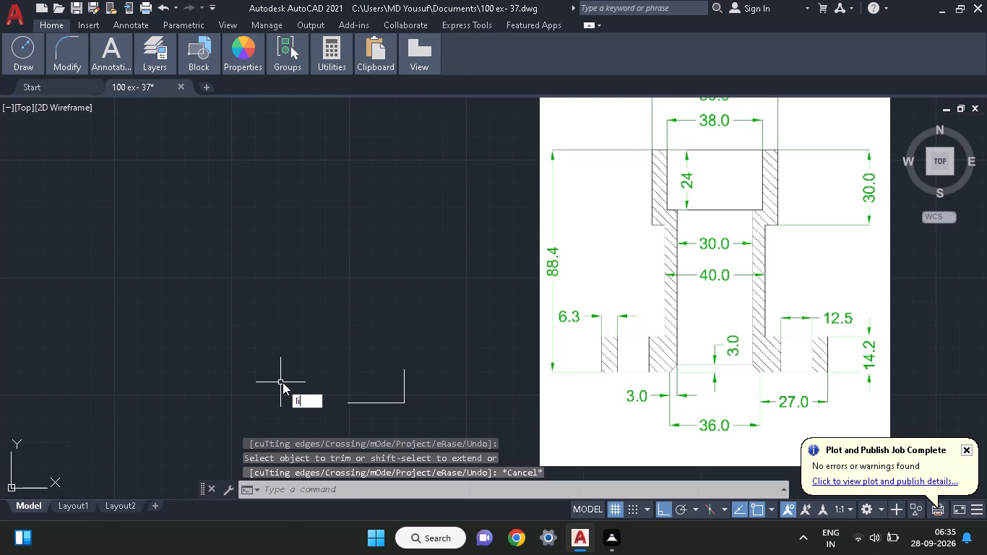
pyautogui.click(324, 423)
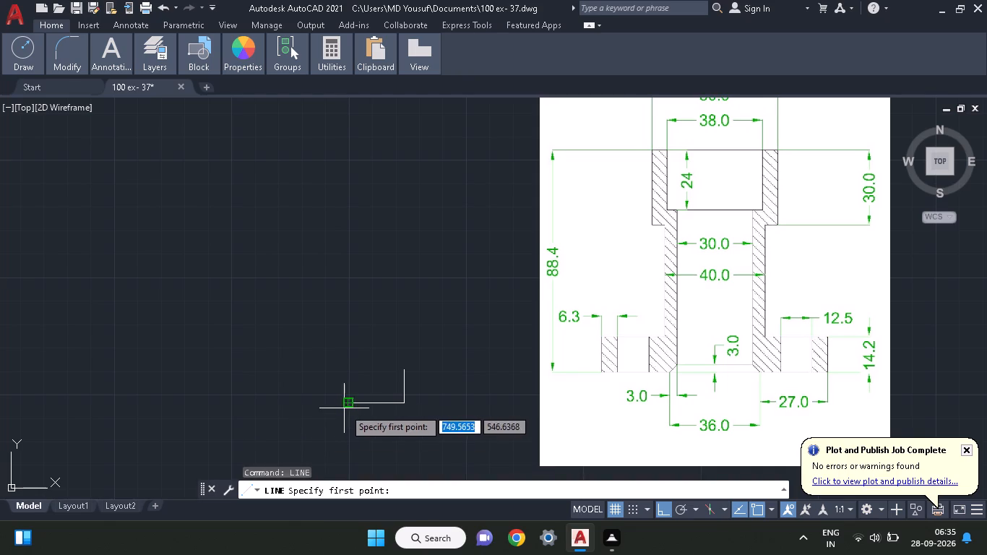
pyautogui.click(348, 408)
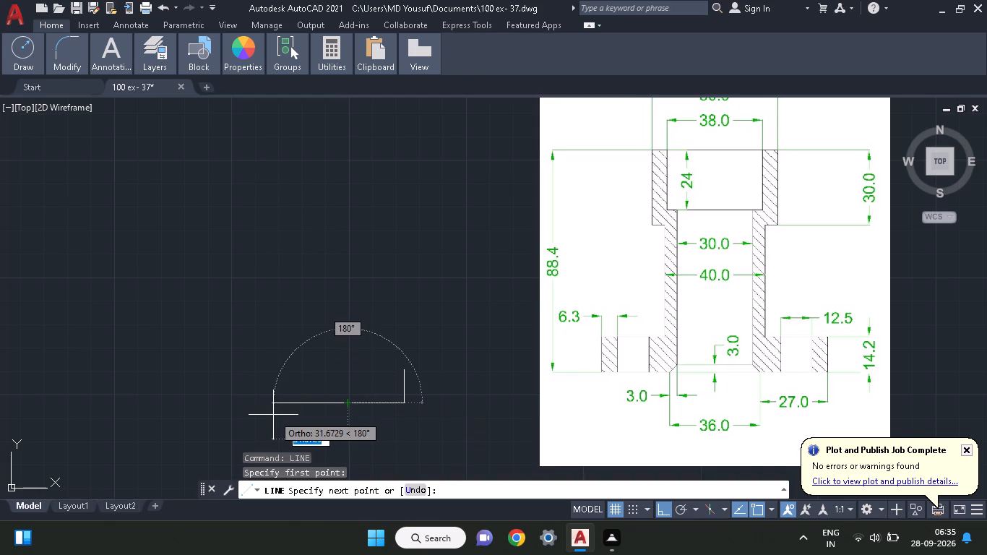
pyautogui.write('36')
pyautogui.press('Return')
pyautogui.press('Return')
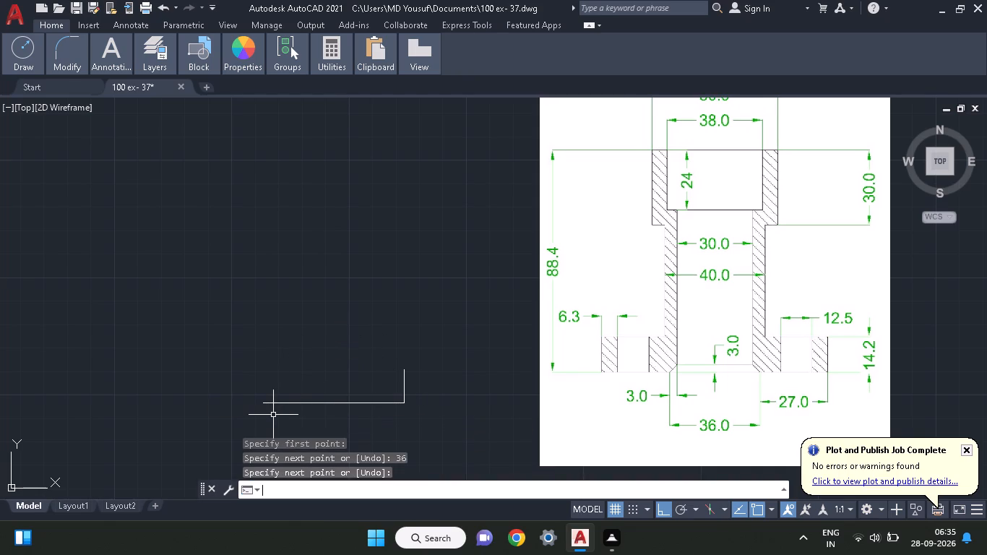
# Extend the base leftward with a 24 line and draw the flange's left outer edge 14.2 upward.
pyautogui.write('line')
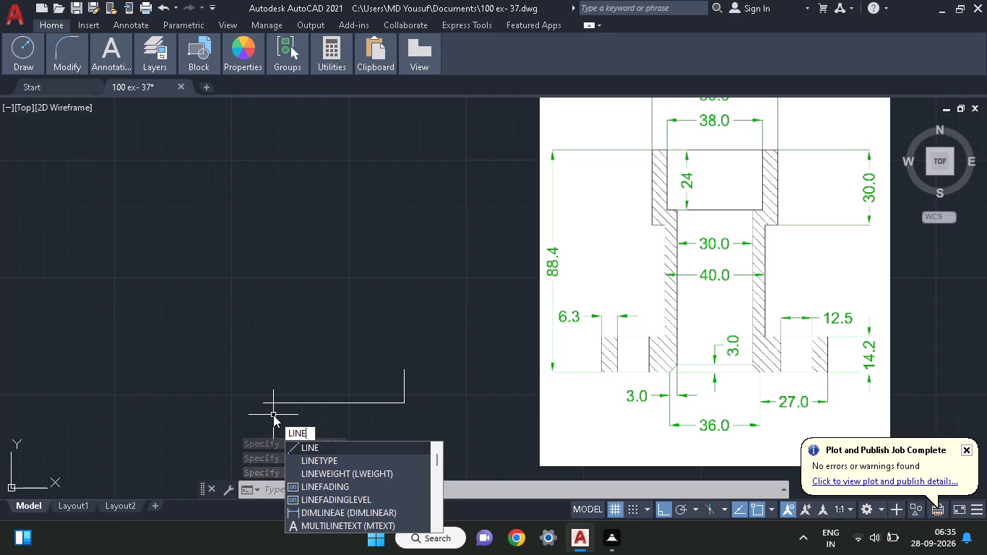
pyautogui.press('space')
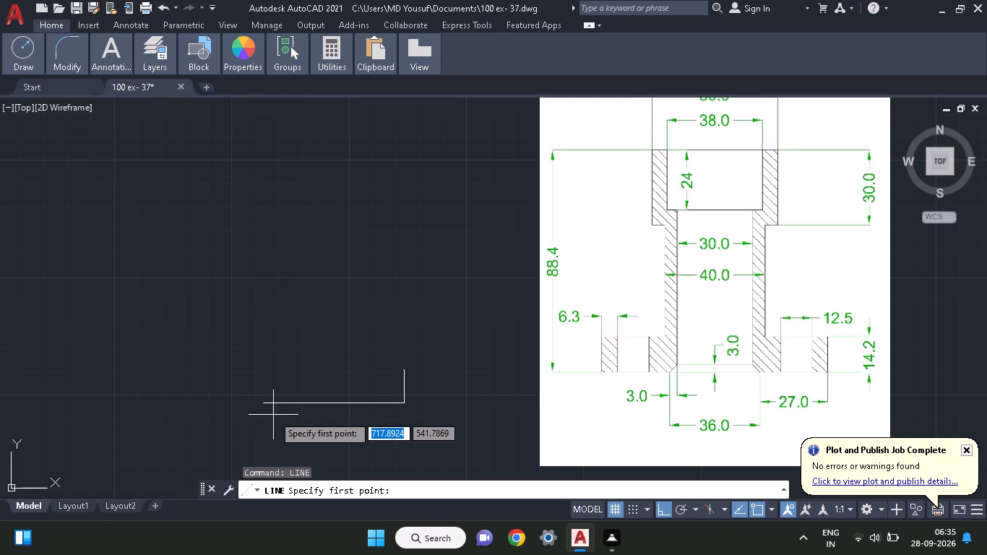
pyautogui.click(262, 402)
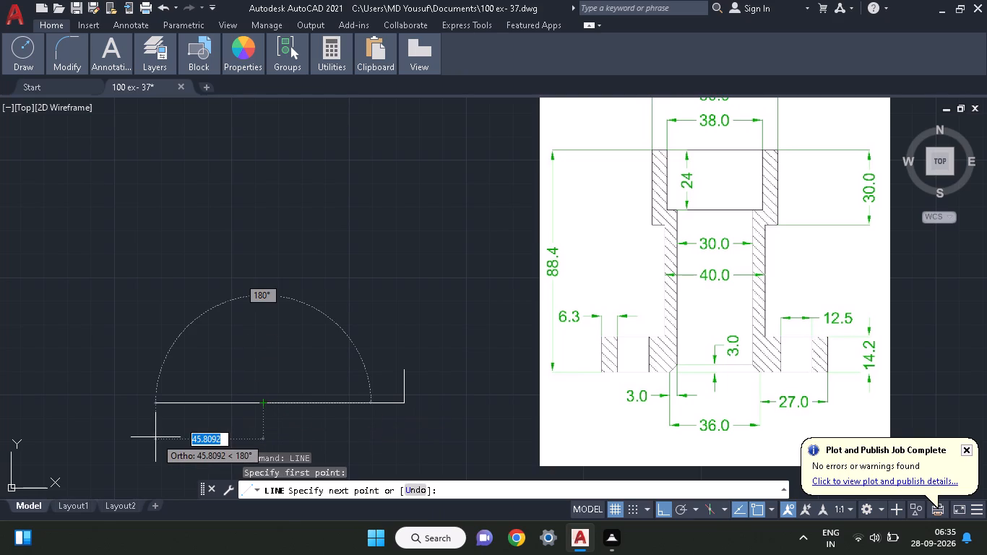
pyautogui.write('24')
pyautogui.press('Return')
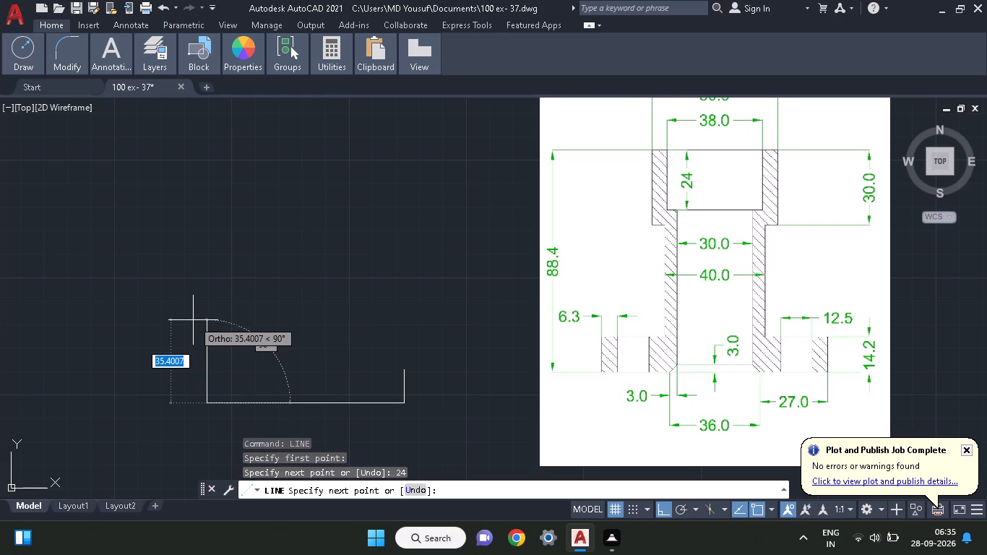
pyautogui.write('14')
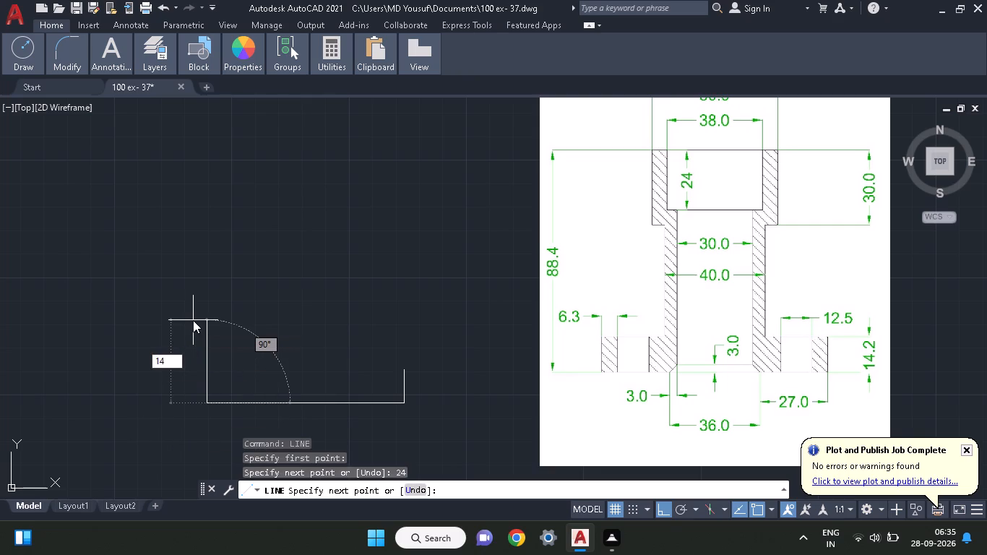
pyautogui.write('.2')
pyautogui.press('Return')
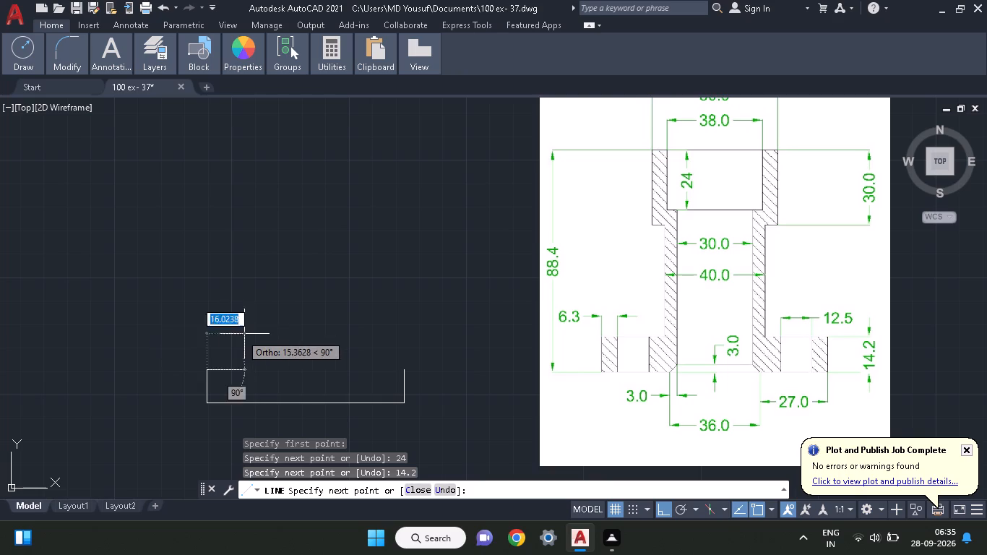
# Continue the flange's top edge 6.3 rightward from the left outer edge, with a vertical line down past the base.
pyautogui.write('6.3')
pyautogui.press('Return')
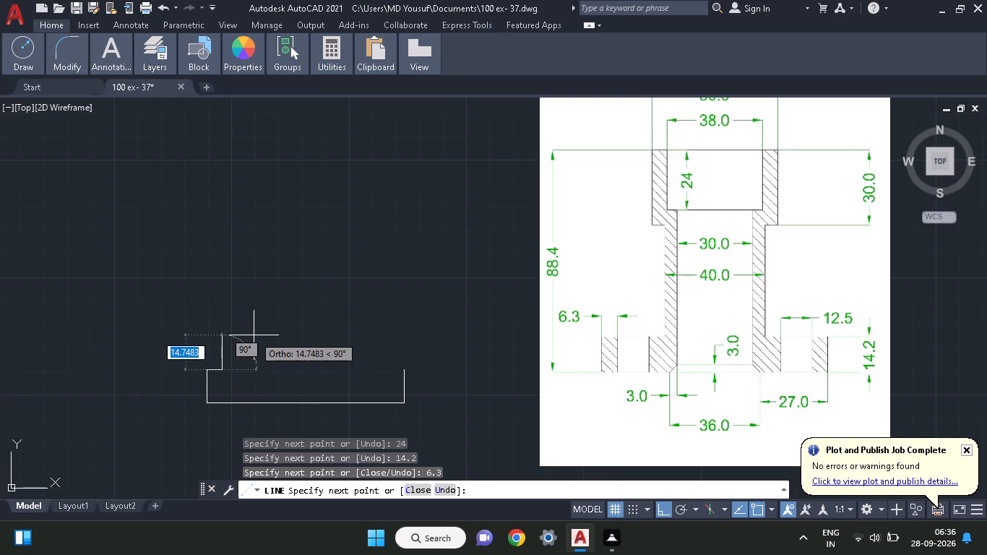
pyautogui.click(222, 436)
pyautogui.press('space')
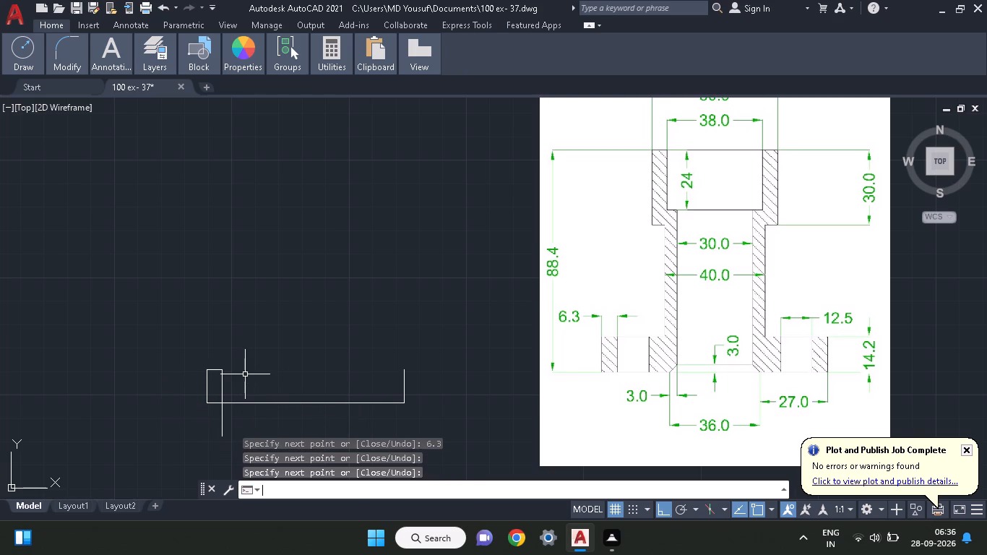
# Draw a 12.5 line rightward from the end of the 6.3 top edge, with a vertical line down past the base.
pyautogui.write('li')
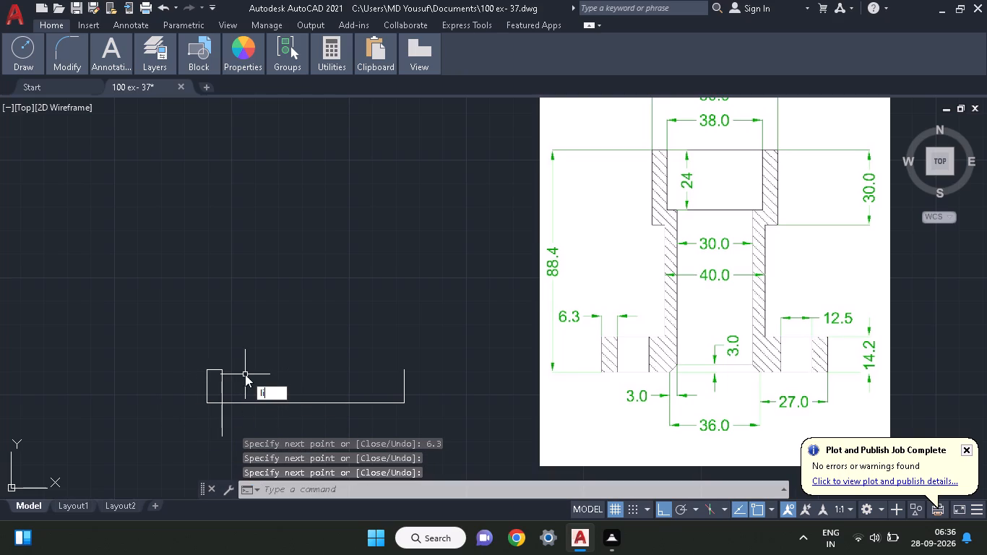
pyautogui.press('n')
pyautogui.write('e')
pyautogui.press('space')
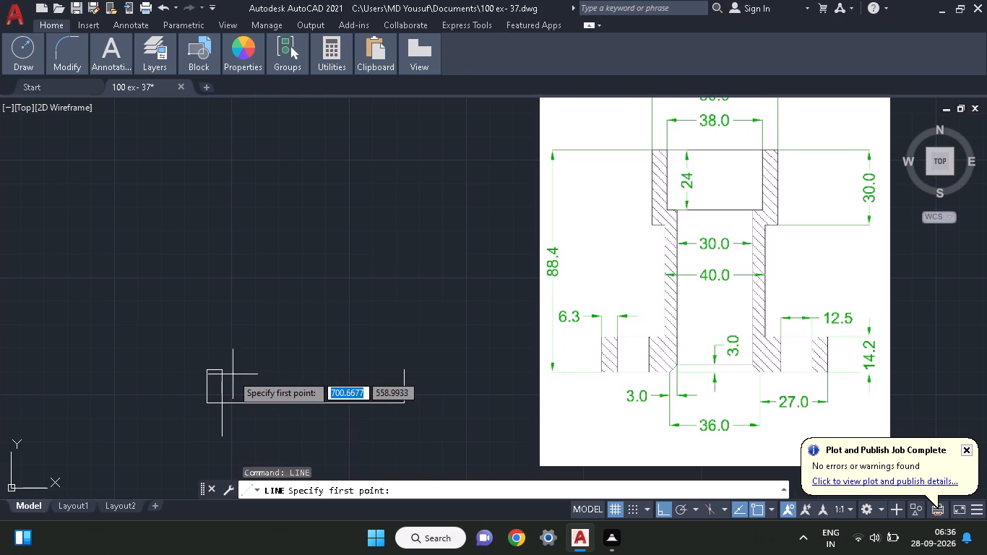
pyautogui.click(220, 371)
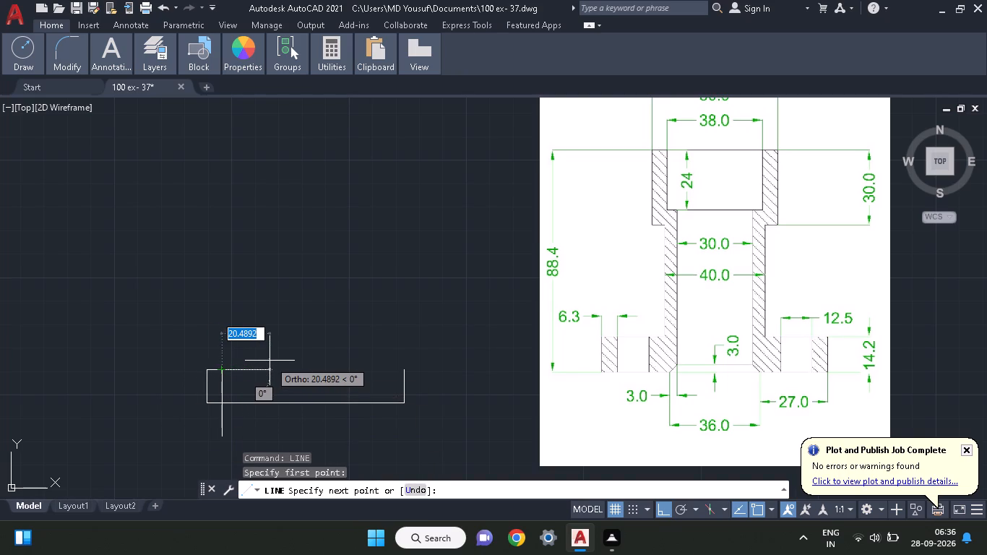
pyautogui.write('12.5')
pyautogui.press('Return')
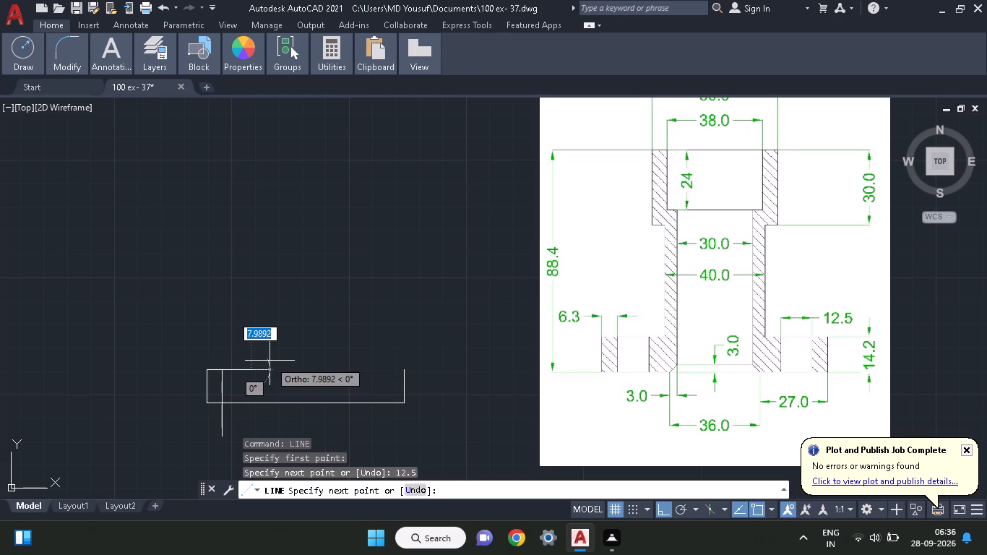
pyautogui.click(252, 427)
pyautogui.press('space')
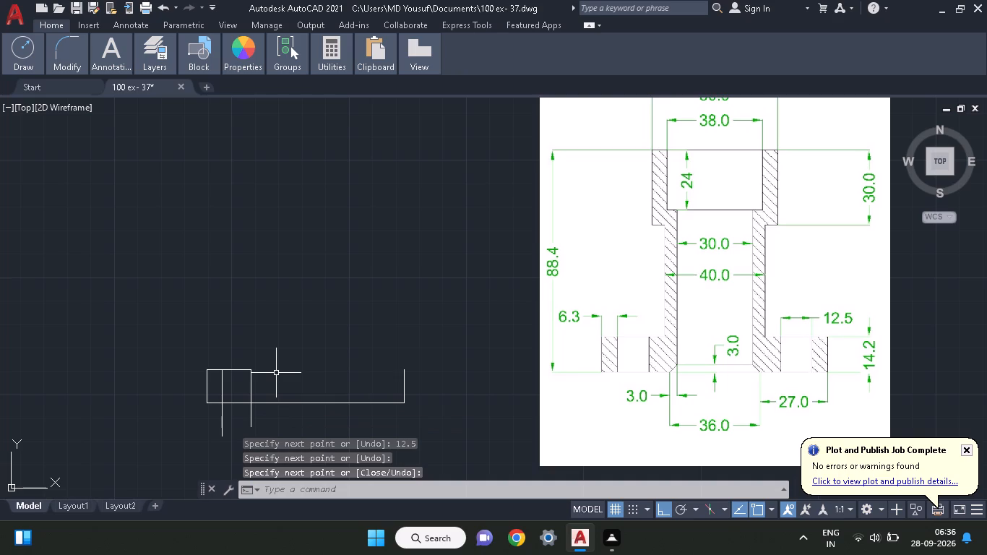
# Continue the left flange's top edge with a 6.3 line rightward from the end of the 12.5 segment.
pyautogui.write('l')
pyautogui.press('space')
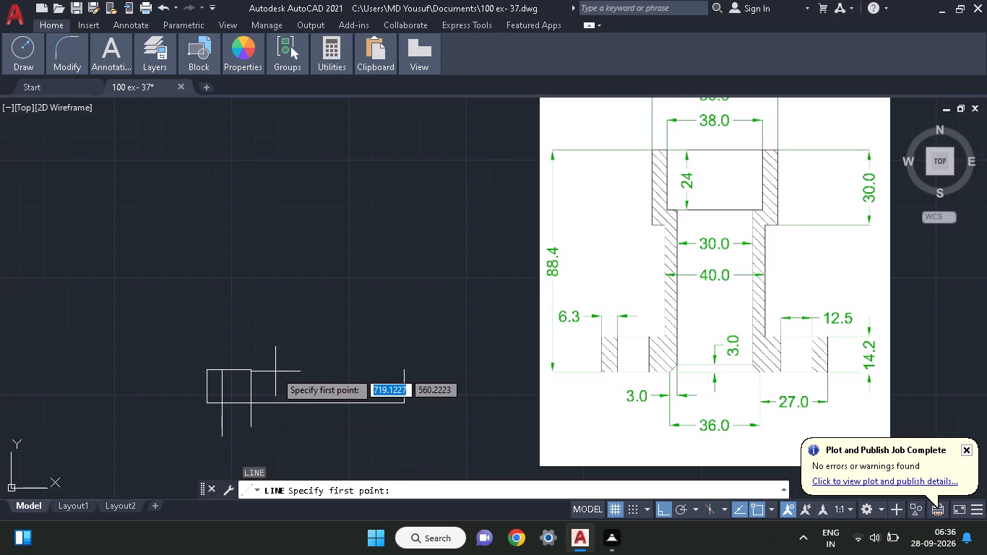
pyautogui.click(251, 374)
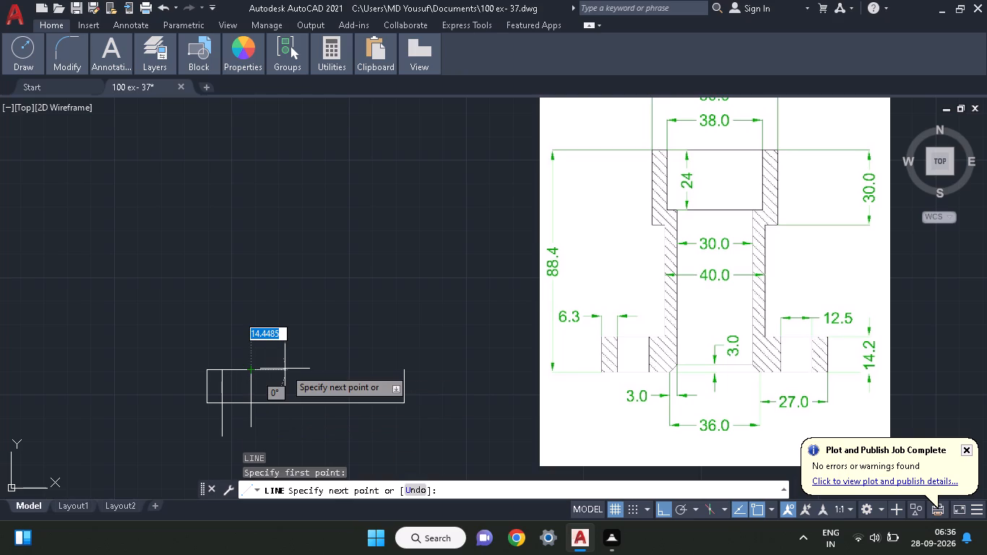
pyautogui.write('6.3')
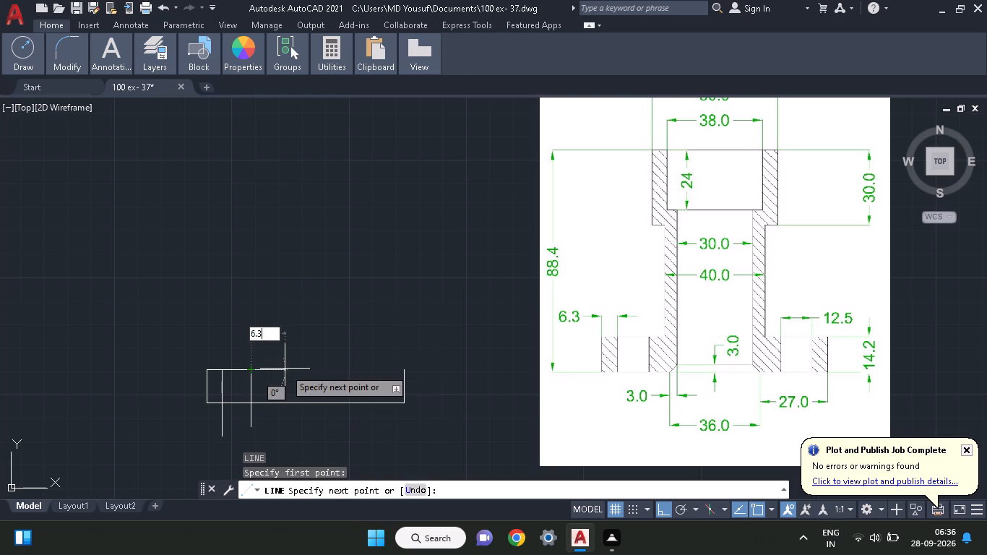
pyautogui.press('Return')
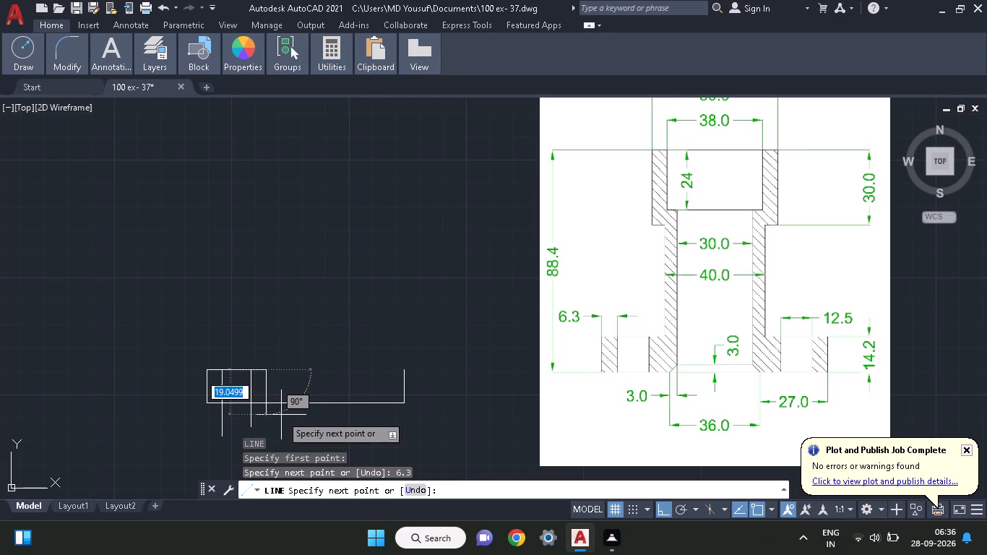
pyautogui.press('space')
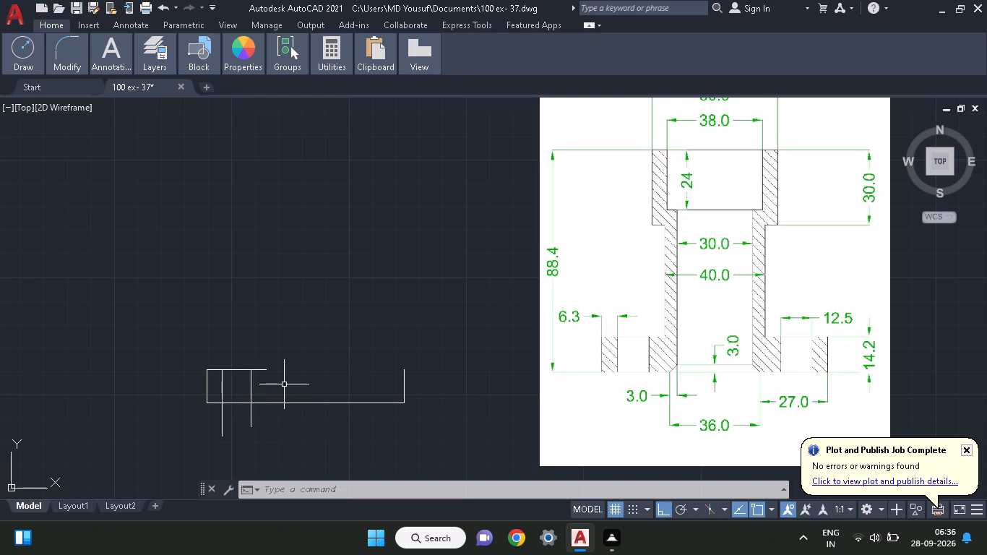
# Offset the hole's inner vertical line 6.3 rightward to the end of the flange's top edge.
pyautogui.write('offd')
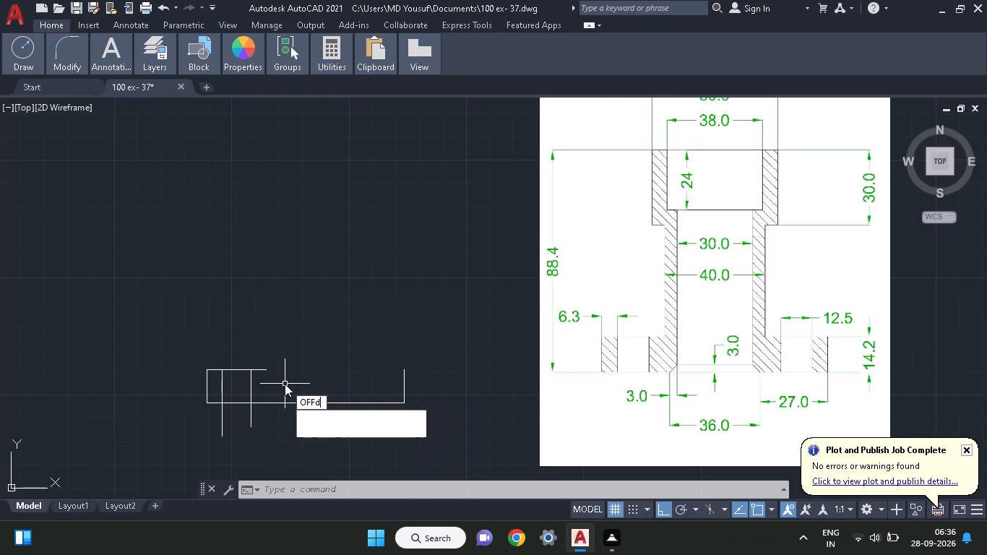
pyautogui.press('BackSpace')
pyautogui.write('set')
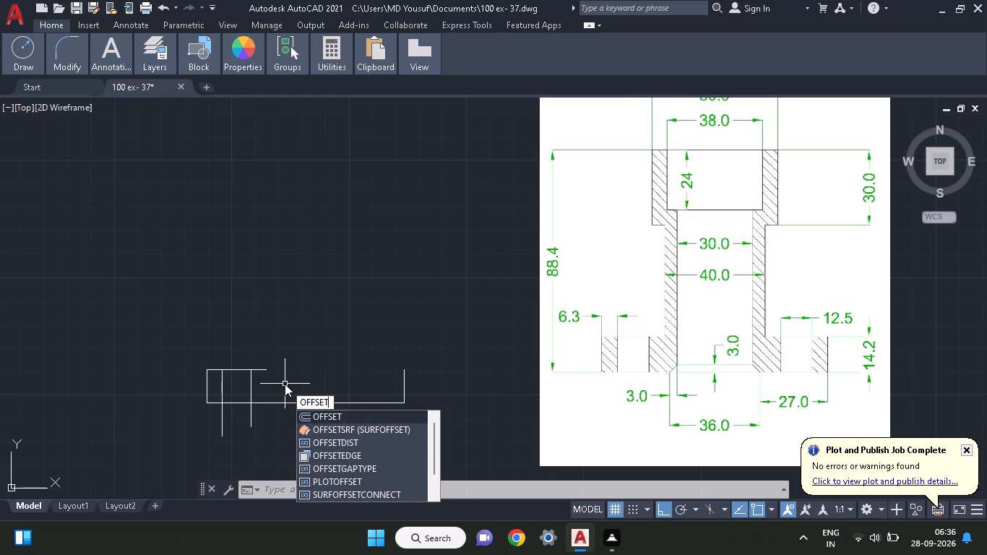
pyautogui.press('space')
pyautogui.press('space')
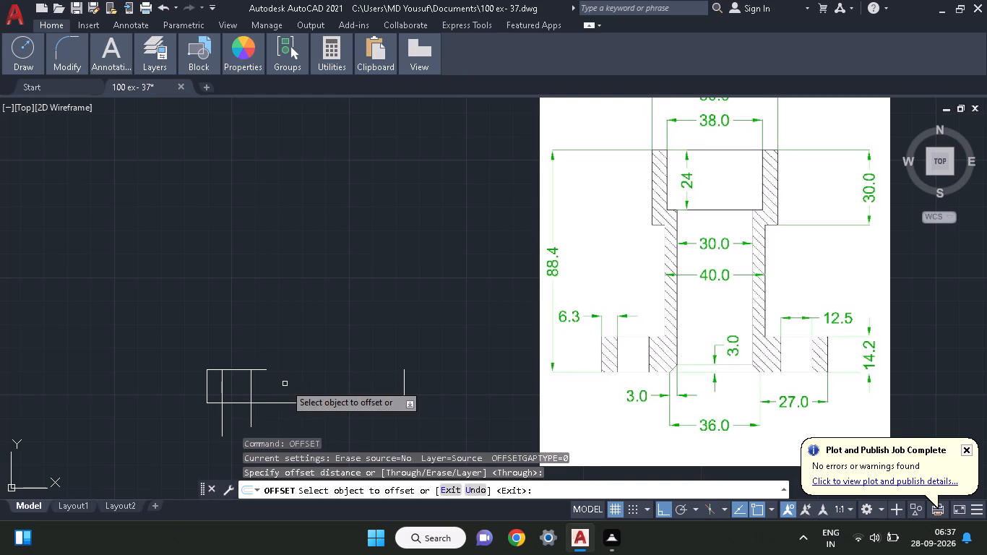
pyautogui.click(251, 400)
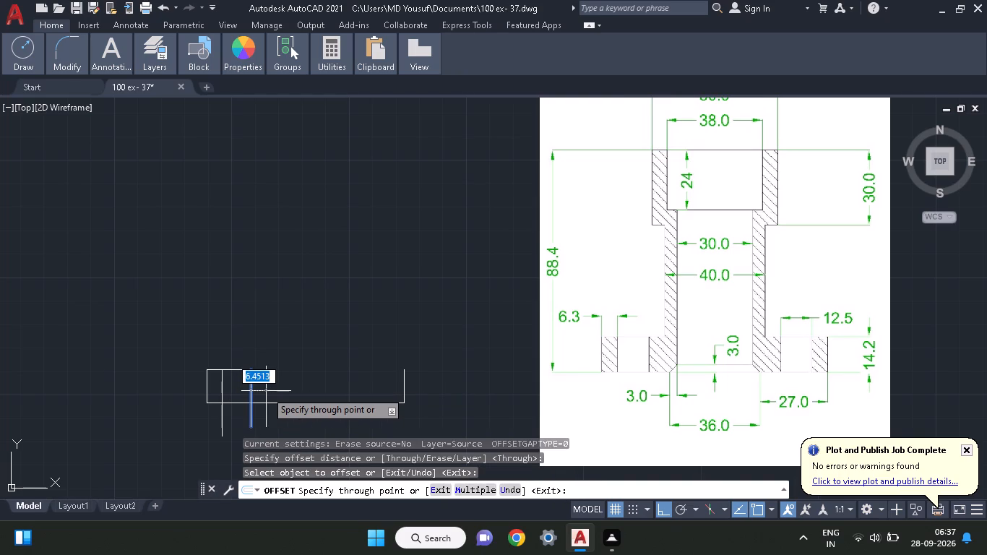
pyautogui.write('6.3')
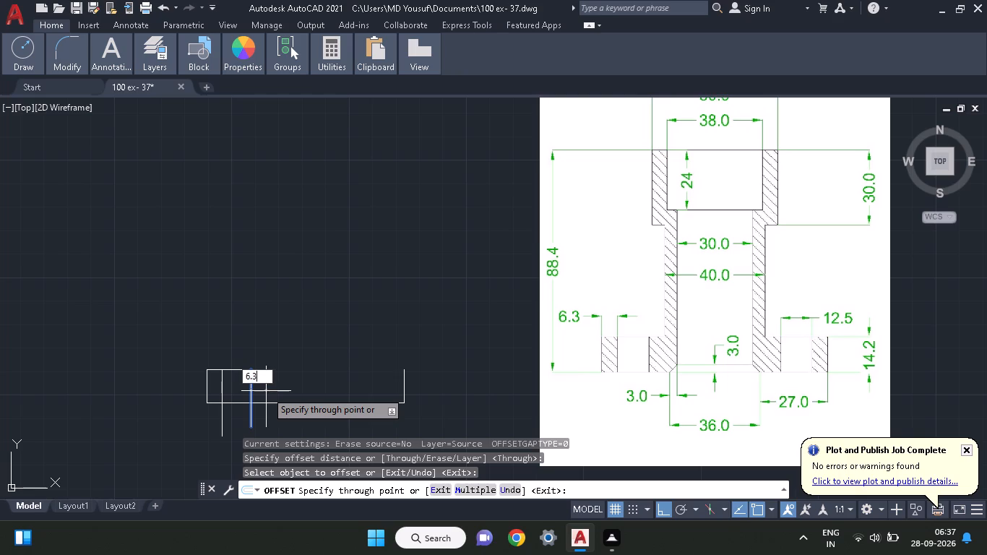
pyautogui.press('Return')
pyautogui.press('Return')
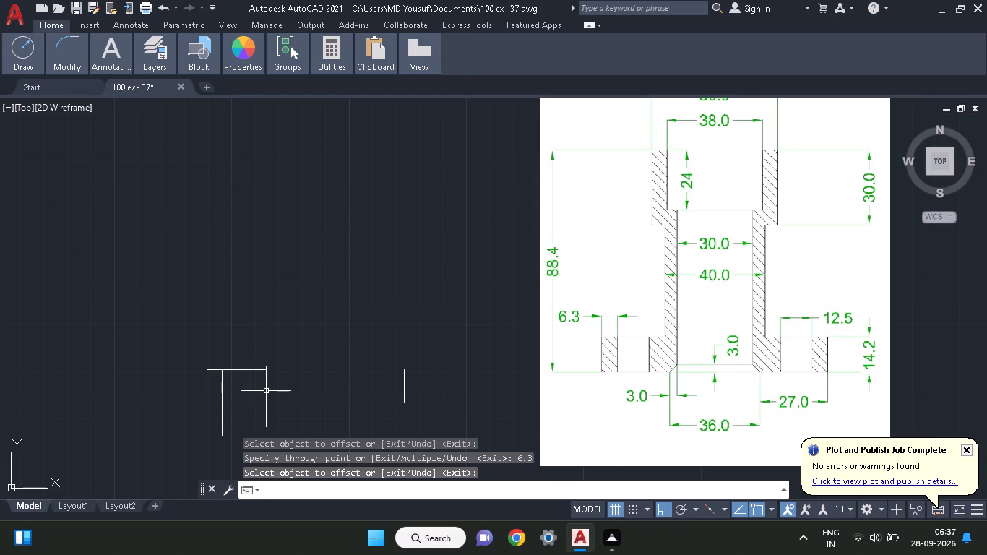
# Draw an 88.4 vertical line upward from where the newly offset line crosses the base.
pyautogui.write('line')
pyautogui.press('space')
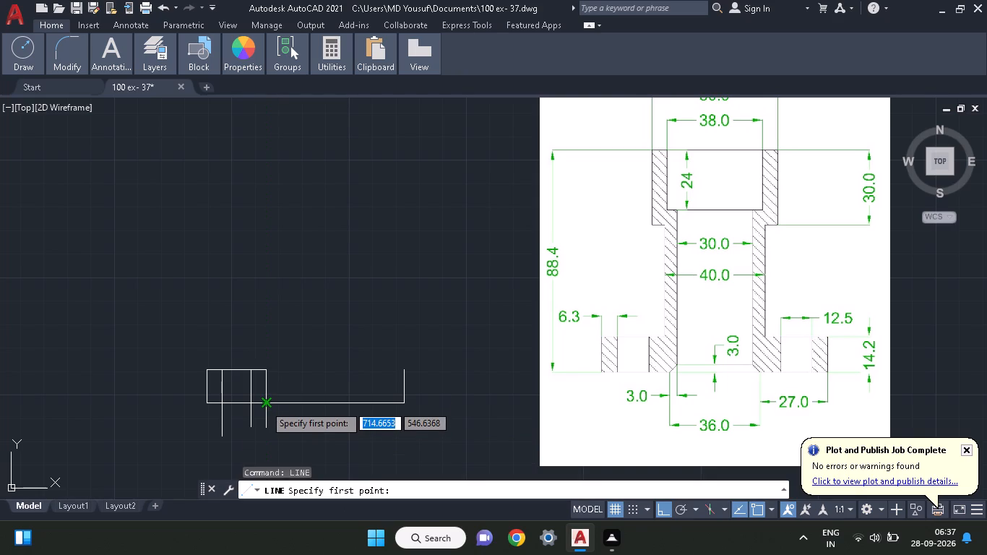
pyautogui.click(264, 405)
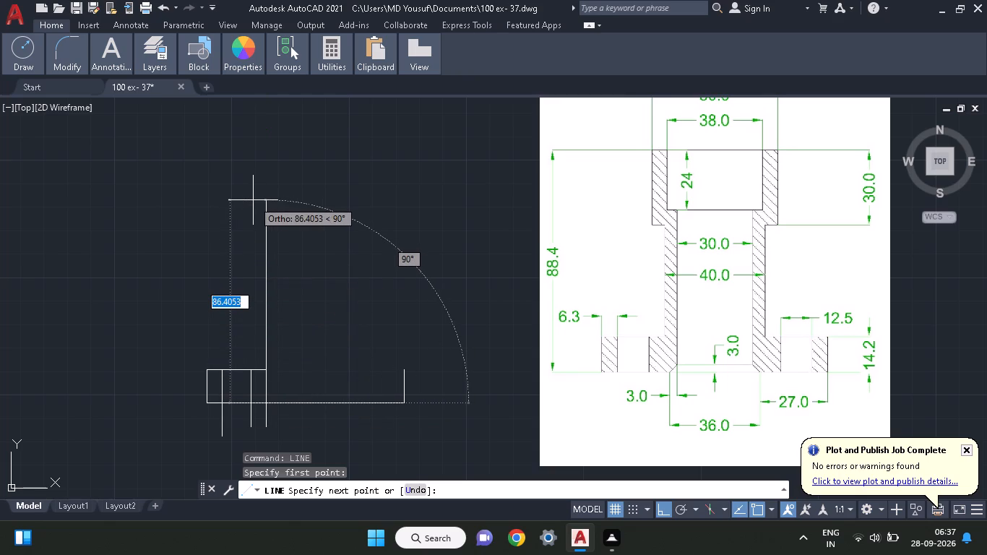
pyautogui.write('88')
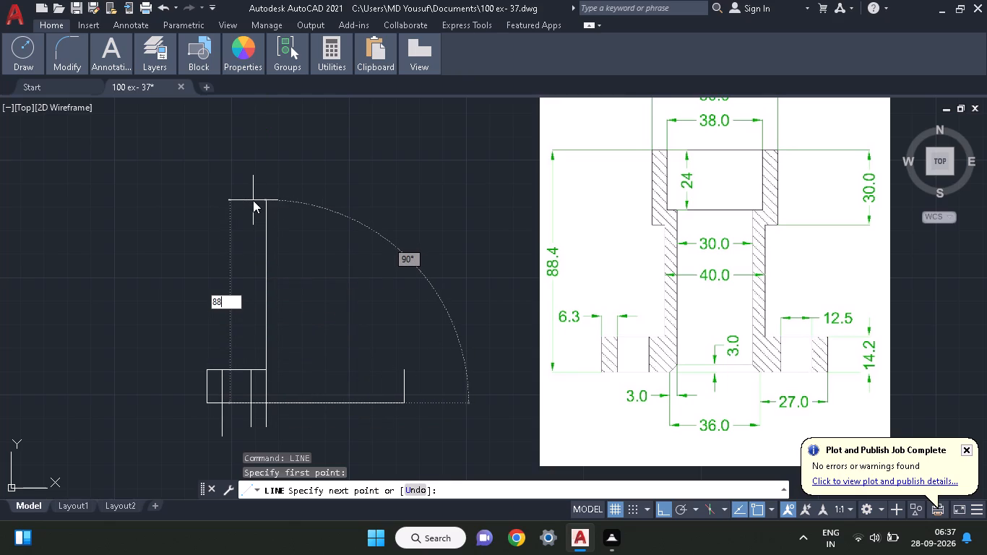
pyautogui.write('.4')
pyautogui.press('Return')
pyautogui.press('Return')
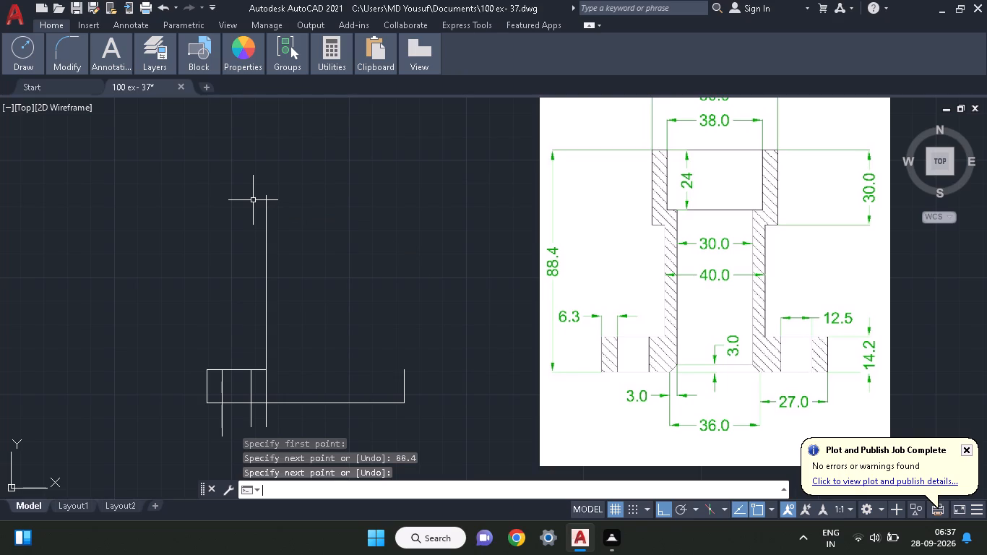
# Offset the 88.4 vertical line 50 rightward for the body's opposite outer side.
pyautogui.write('off')
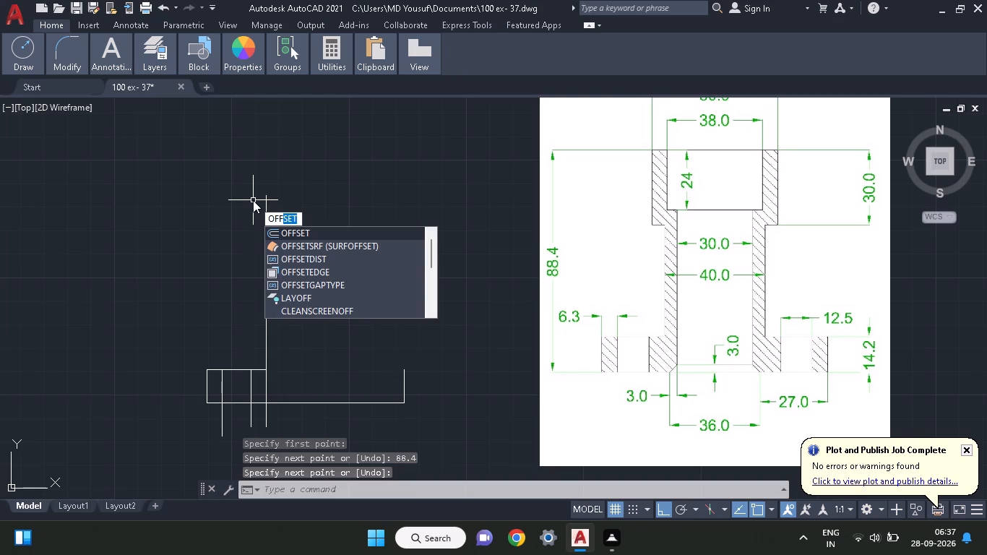
pyautogui.write('set')
pyautogui.press('space')
pyautogui.press('space')
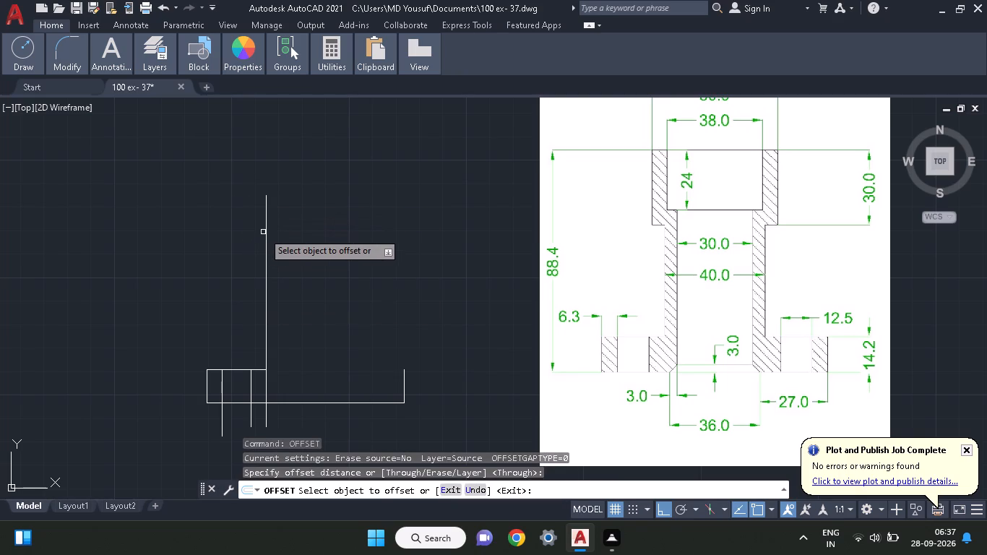
pyautogui.moveTo(263, 232); pyautogui.dragTo(267, 275, button='middle')
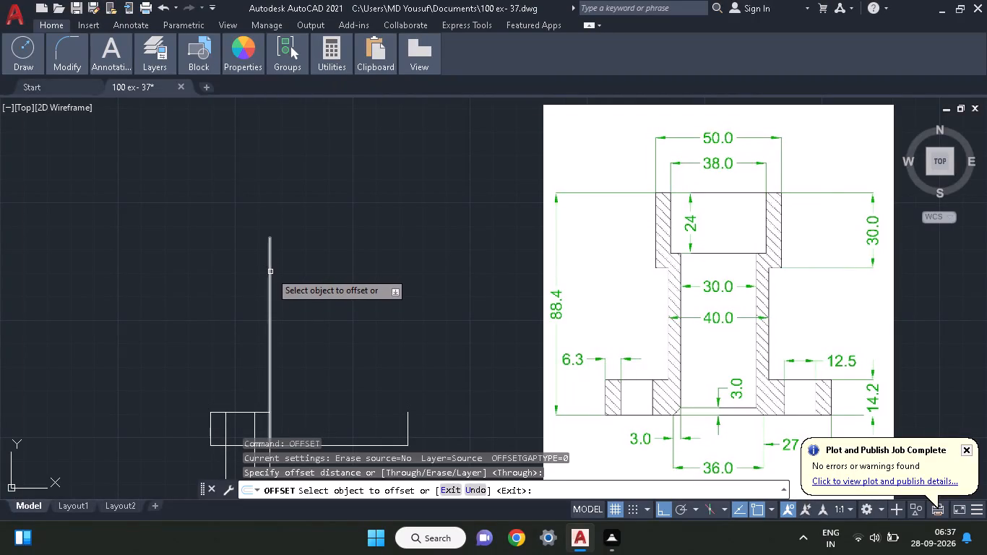
pyautogui.click(270, 272)
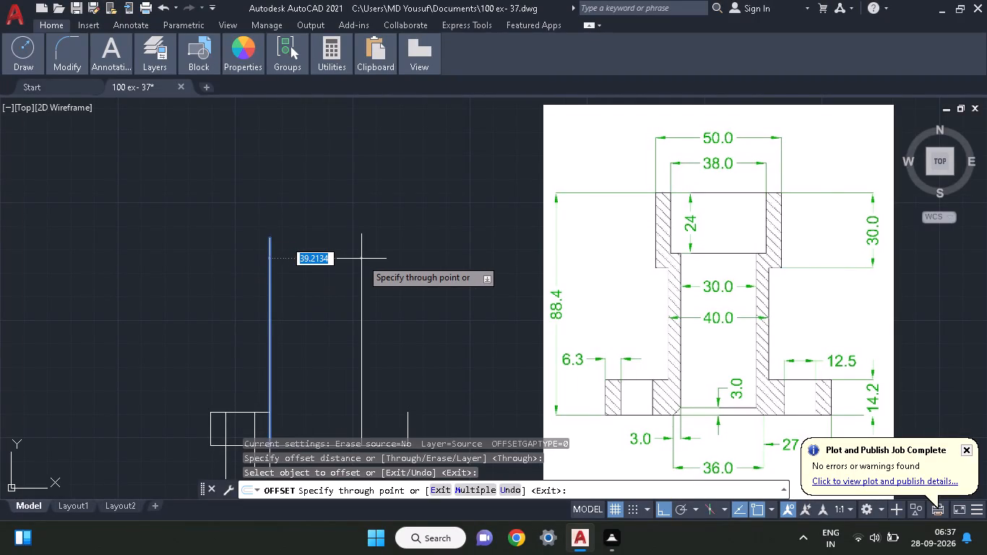
pyautogui.write('50')
pyautogui.press('Return')
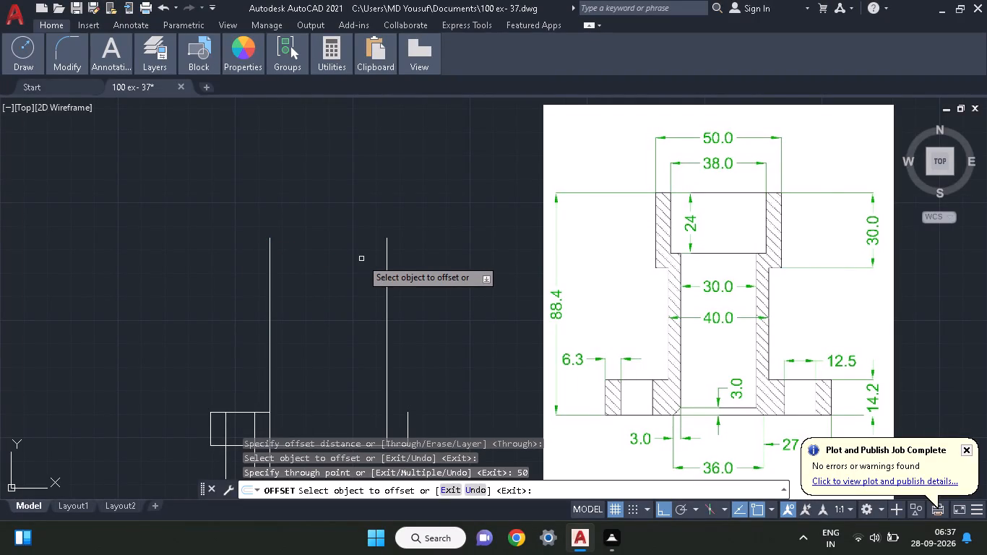
pyautogui.press('Escape')
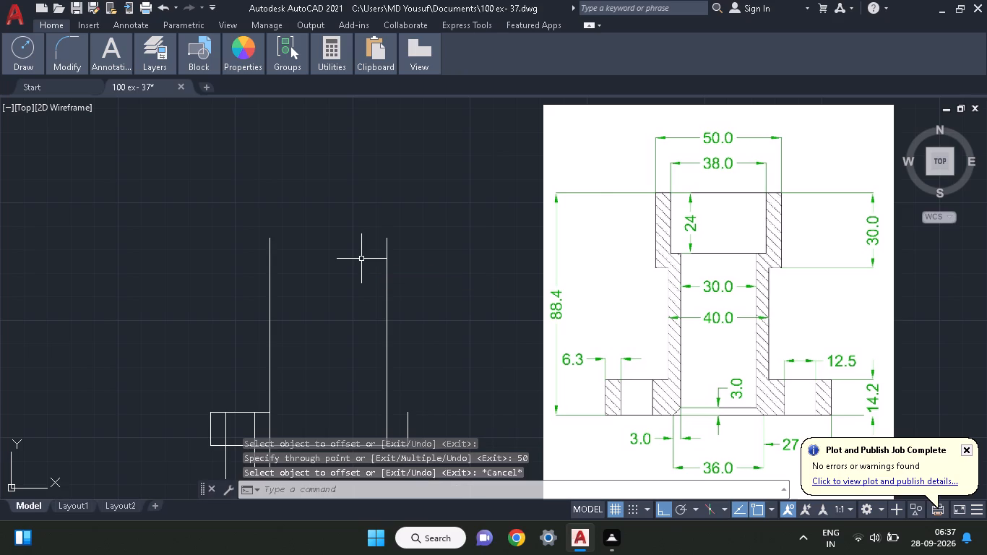
# Close the body's top with a horizontal line joining the upper ends of the two 88.4 vertical lines.
pyautogui.moveTo(372, 265); pyautogui.dragTo(374, 243, button='middle')
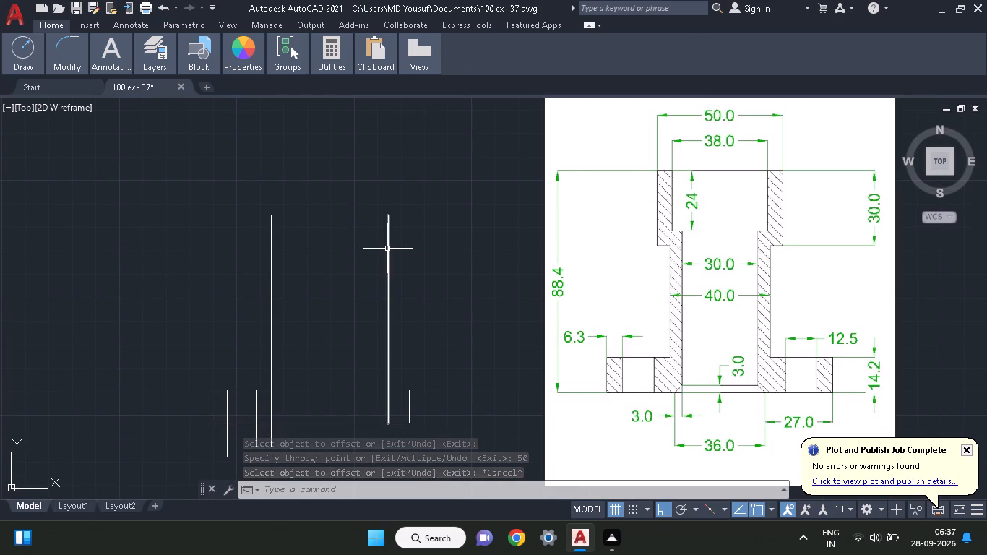
pyautogui.middleClick(383, 250)
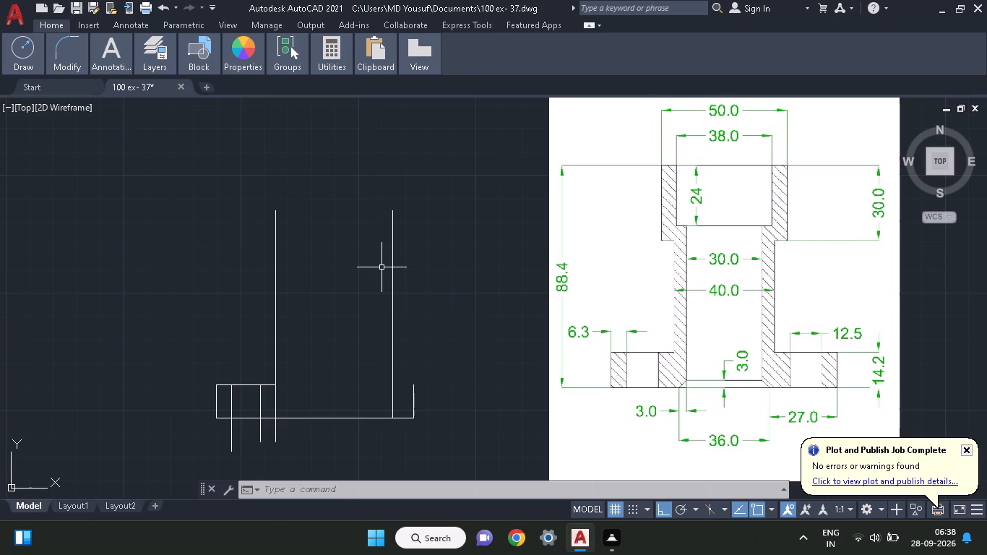
pyautogui.write('li')
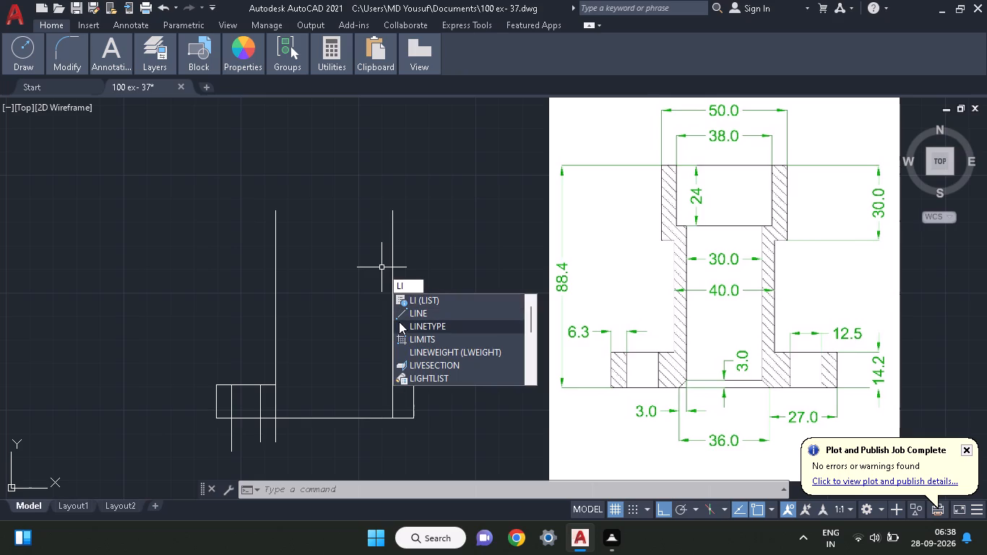
pyautogui.click(400, 314)
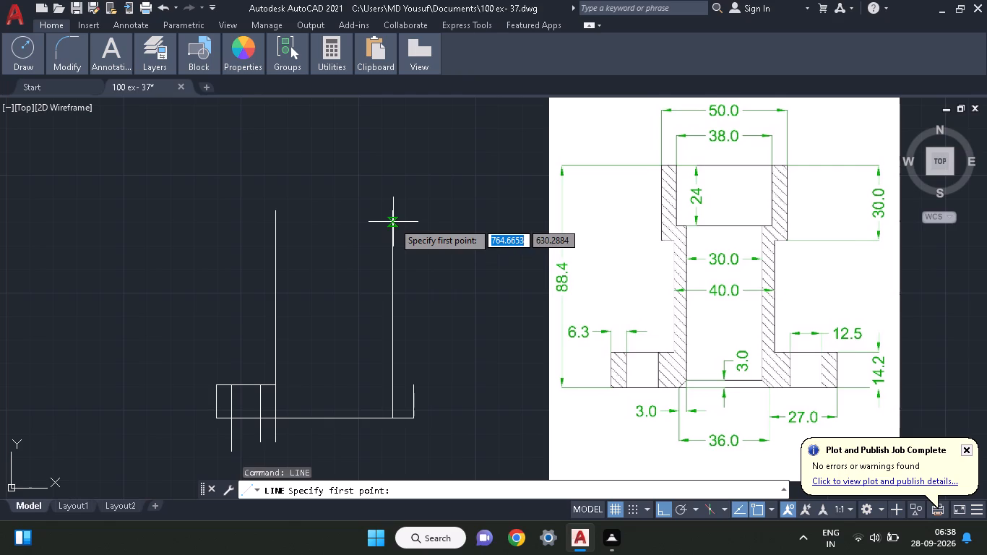
pyautogui.click(393, 218)
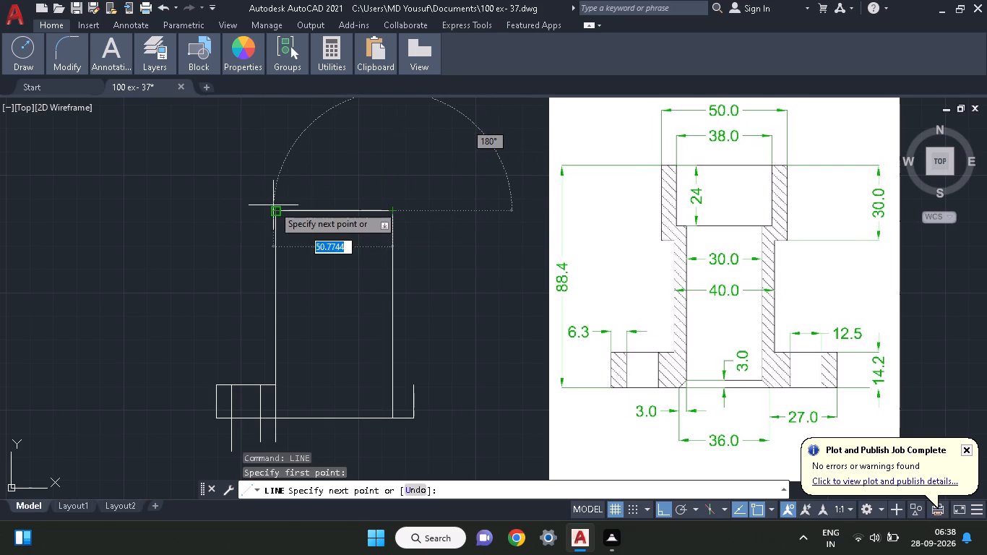
pyautogui.click(275, 211)
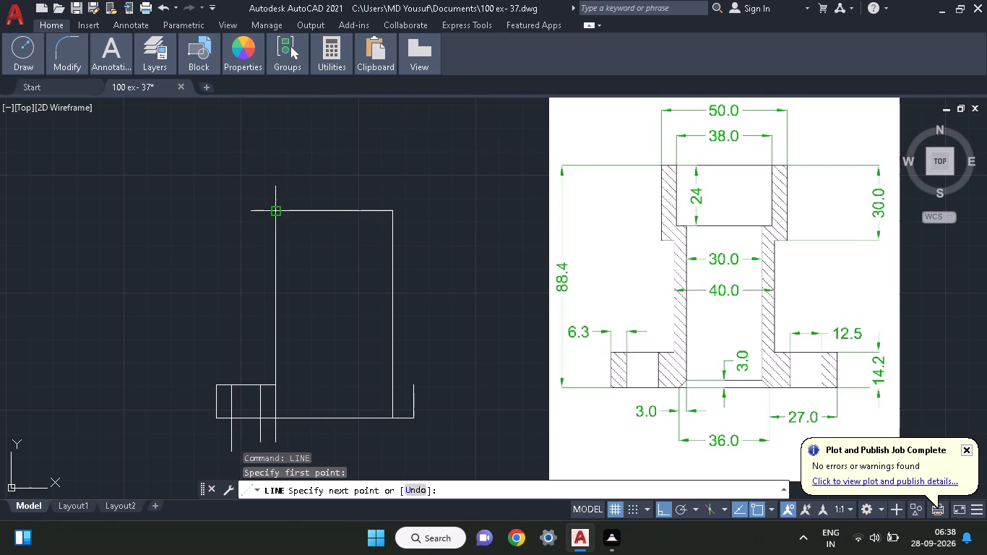
pyautogui.press('Escape')
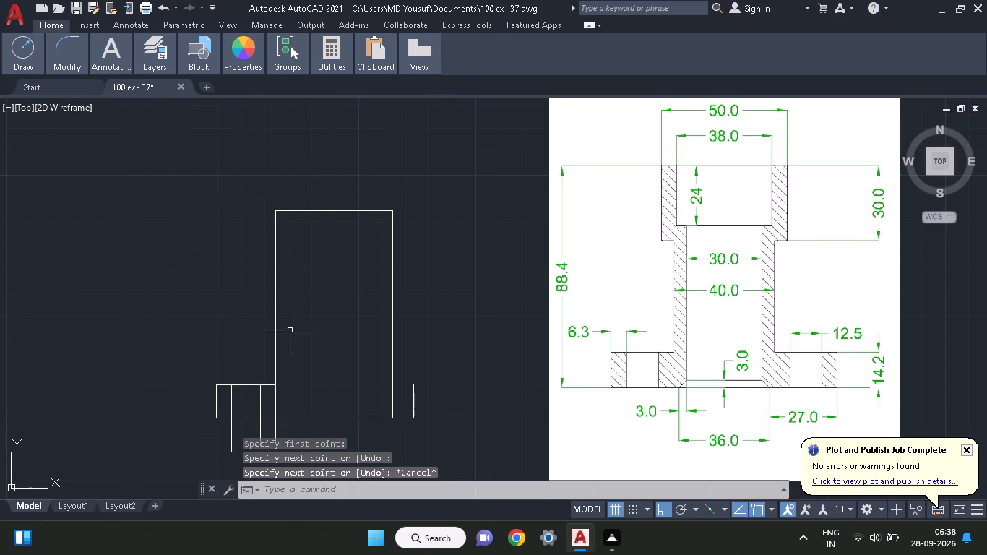
# Erase the short vertical line at the right end of the base.
pyautogui.moveTo(318, 359); pyautogui.dragTo(296, 304, button='middle')
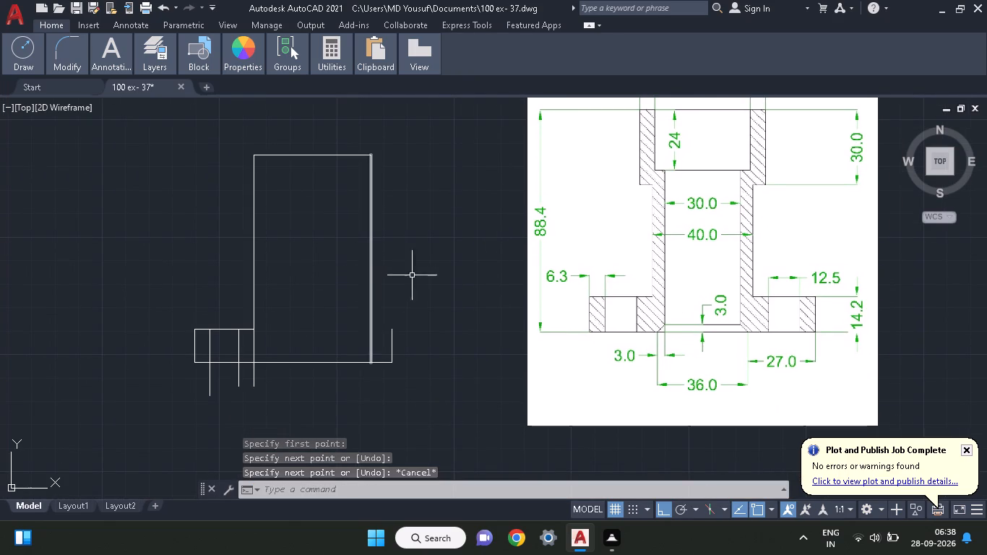
pyautogui.click(392, 340)
pyautogui.rightClick(419, 293)
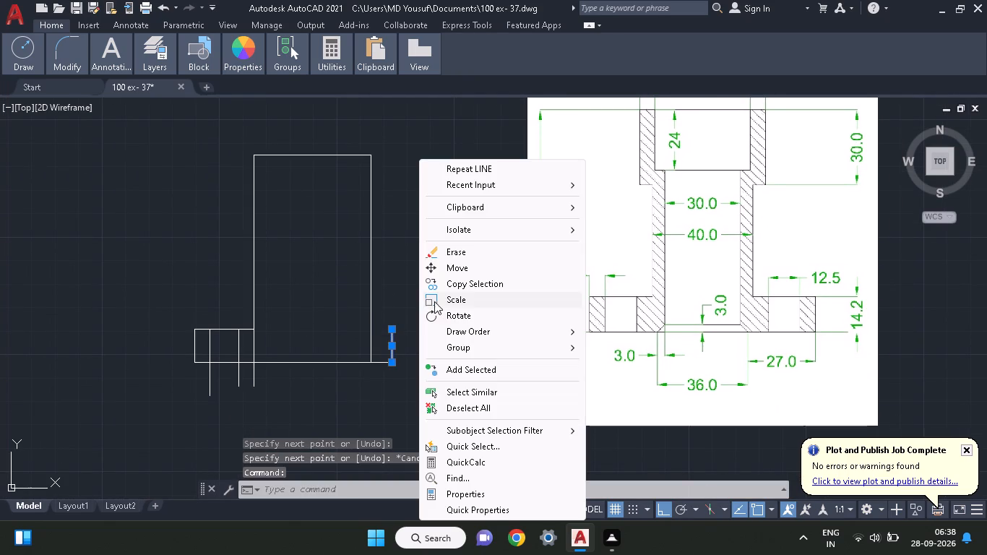
pyautogui.click(449, 252)
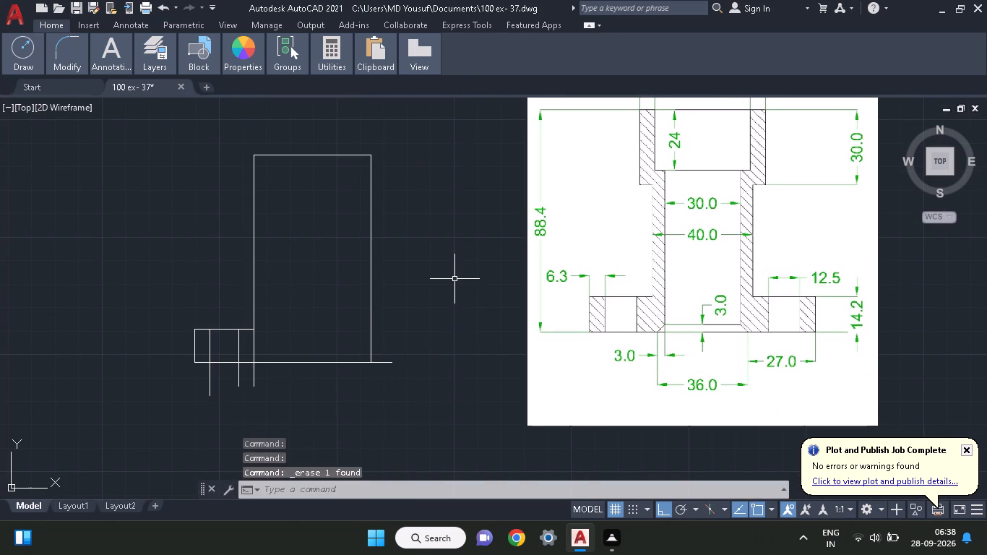
# Trim the piece of the base line that projects past the right 88.4 vertical line.
pyautogui.write('tr')
pyautogui.click(478, 313)
pyautogui.click(391, 364)
pyautogui.press('Escape')
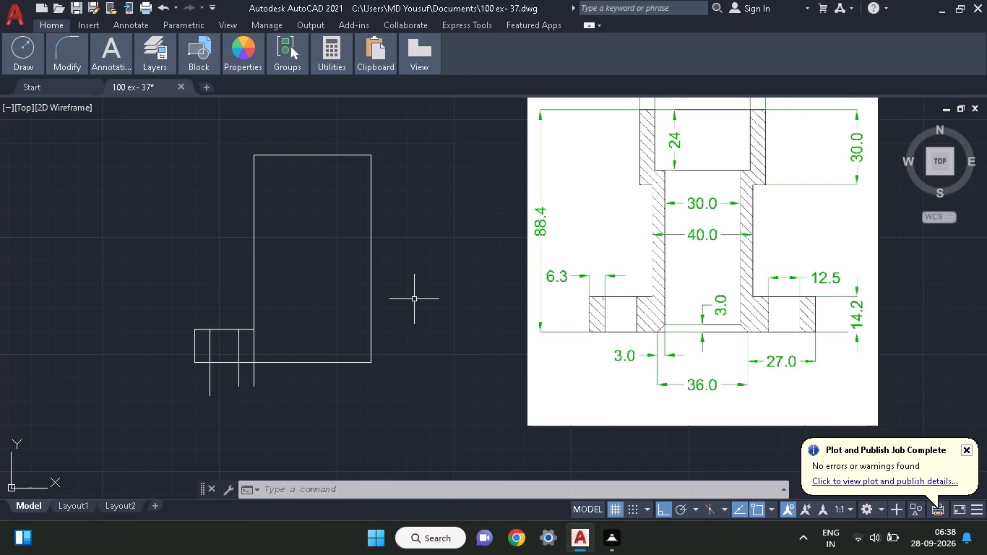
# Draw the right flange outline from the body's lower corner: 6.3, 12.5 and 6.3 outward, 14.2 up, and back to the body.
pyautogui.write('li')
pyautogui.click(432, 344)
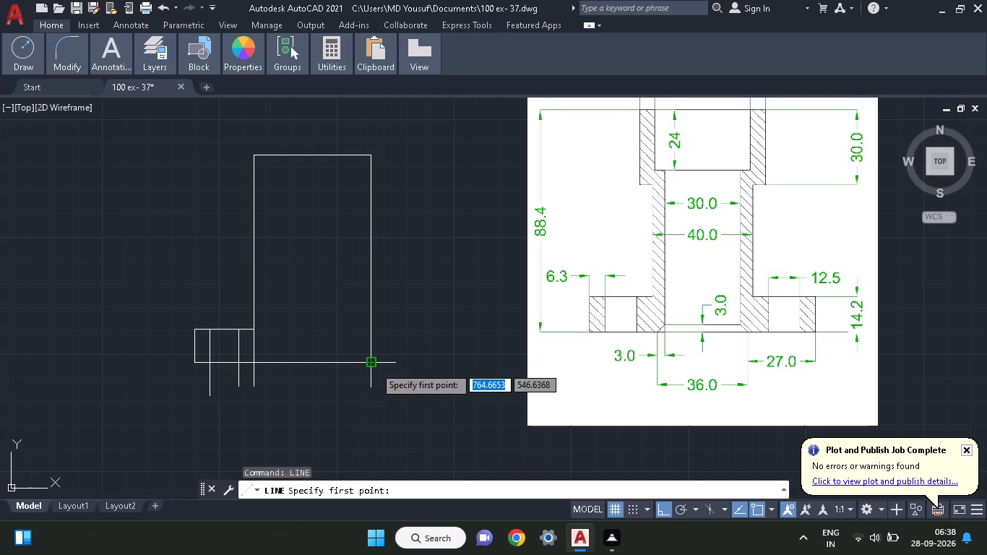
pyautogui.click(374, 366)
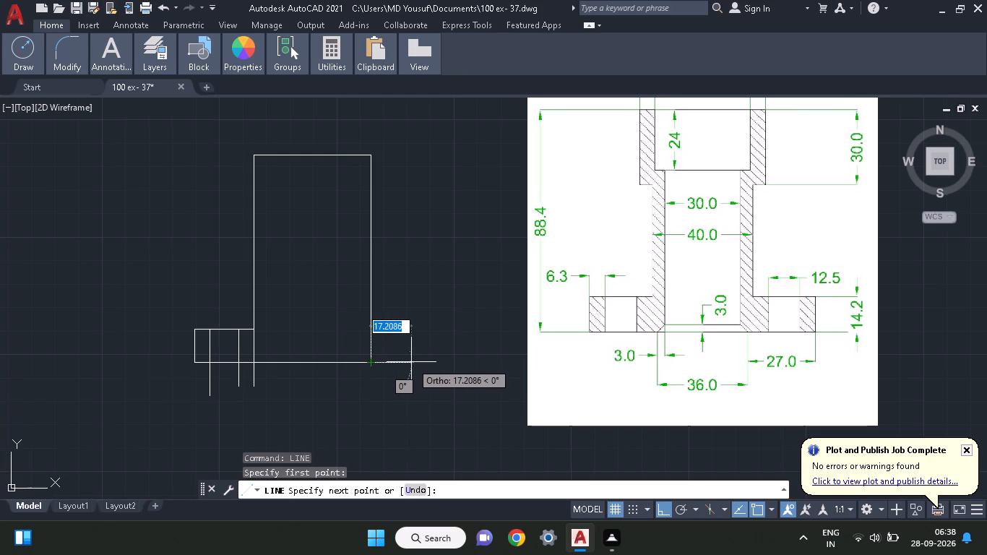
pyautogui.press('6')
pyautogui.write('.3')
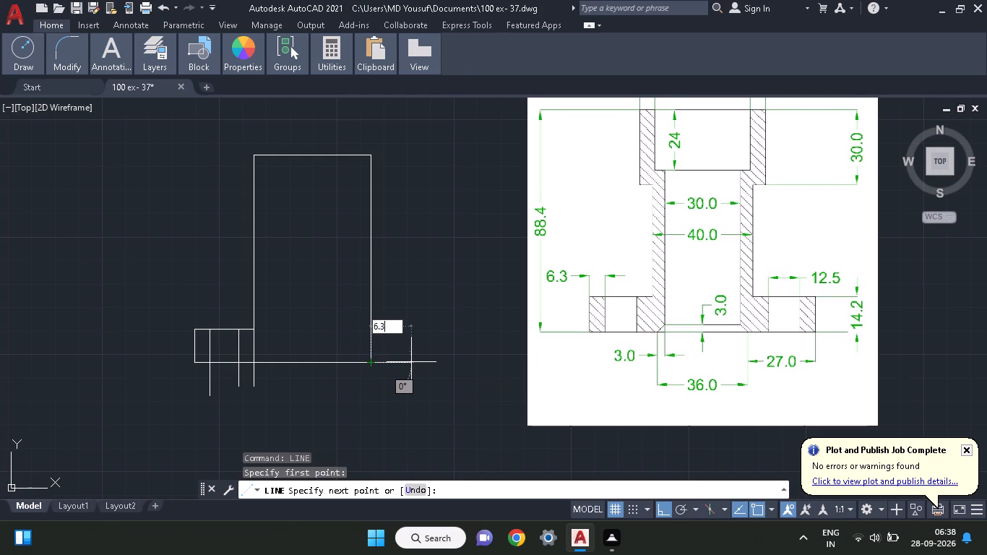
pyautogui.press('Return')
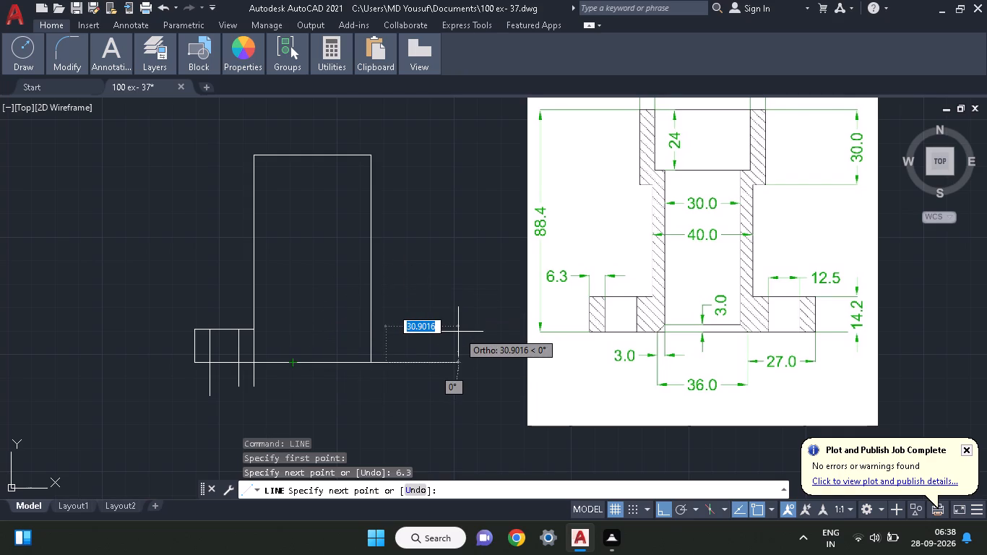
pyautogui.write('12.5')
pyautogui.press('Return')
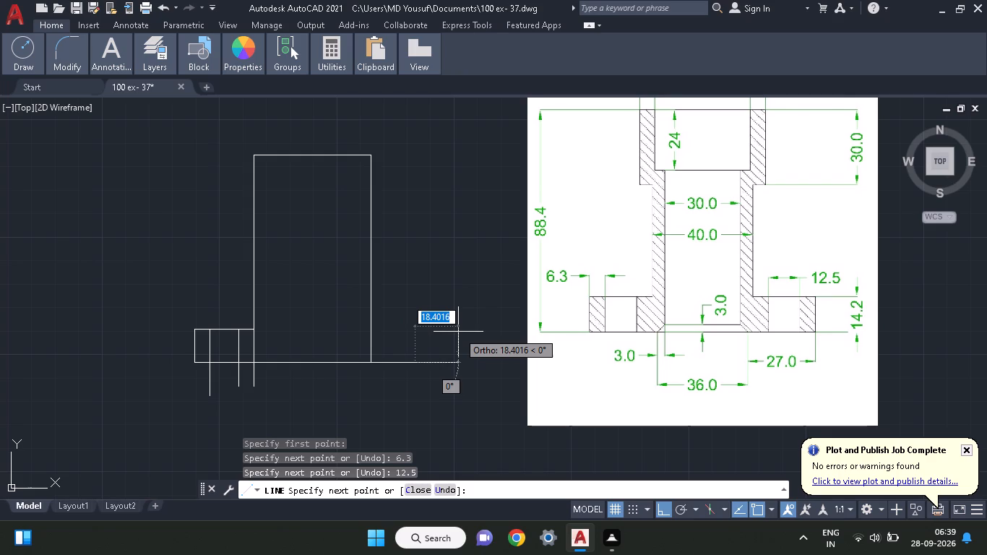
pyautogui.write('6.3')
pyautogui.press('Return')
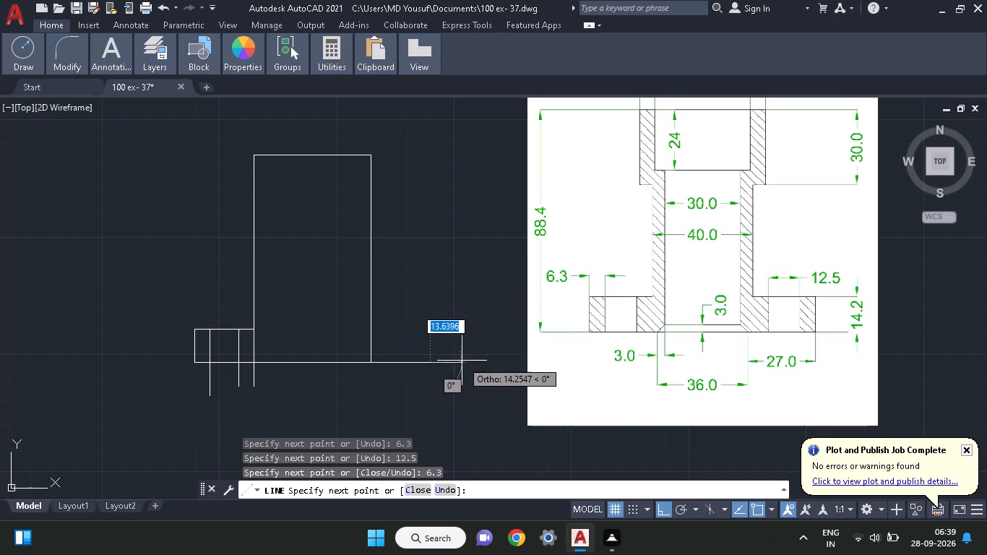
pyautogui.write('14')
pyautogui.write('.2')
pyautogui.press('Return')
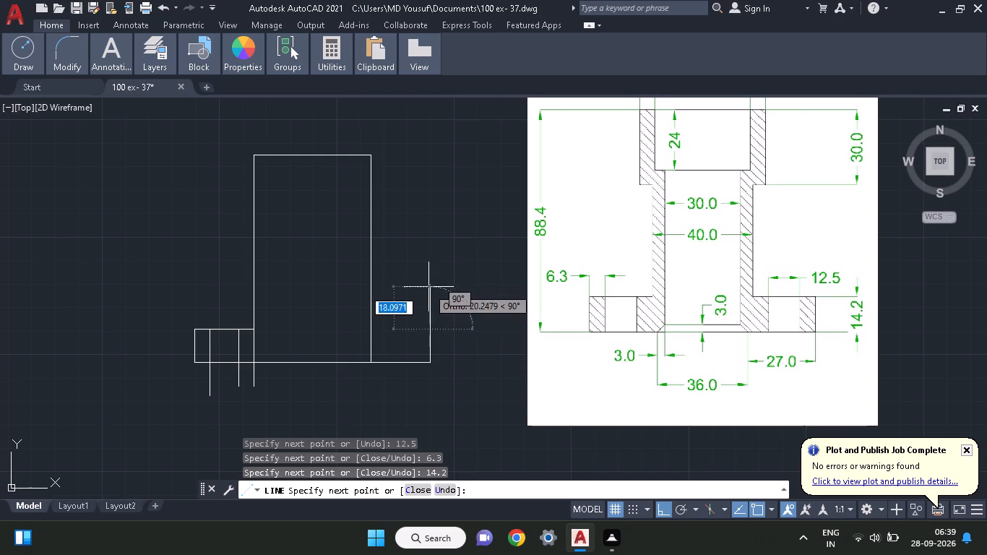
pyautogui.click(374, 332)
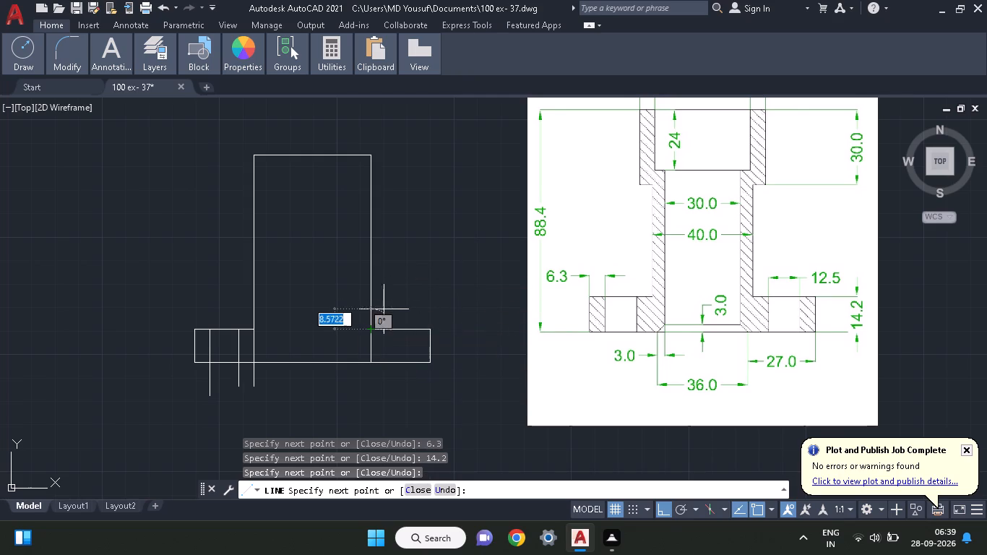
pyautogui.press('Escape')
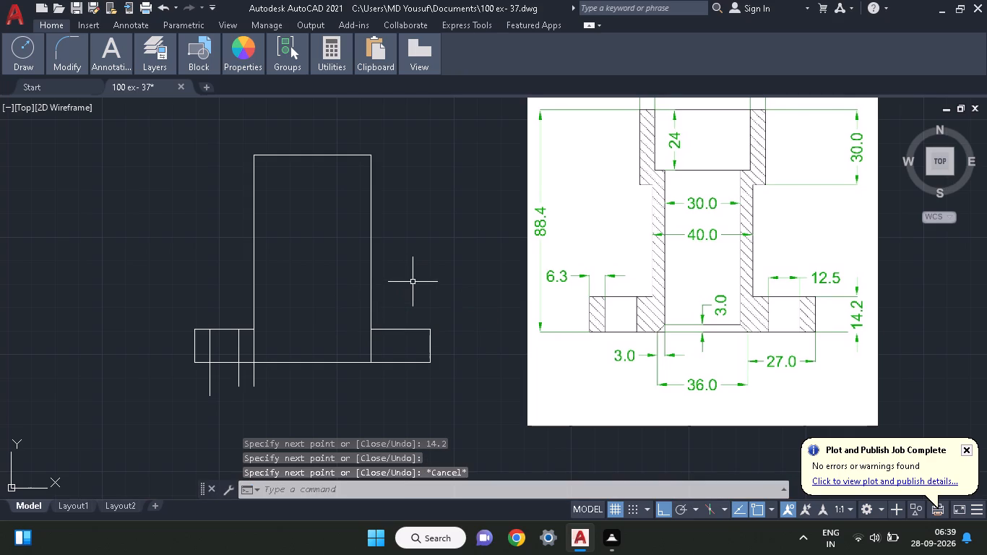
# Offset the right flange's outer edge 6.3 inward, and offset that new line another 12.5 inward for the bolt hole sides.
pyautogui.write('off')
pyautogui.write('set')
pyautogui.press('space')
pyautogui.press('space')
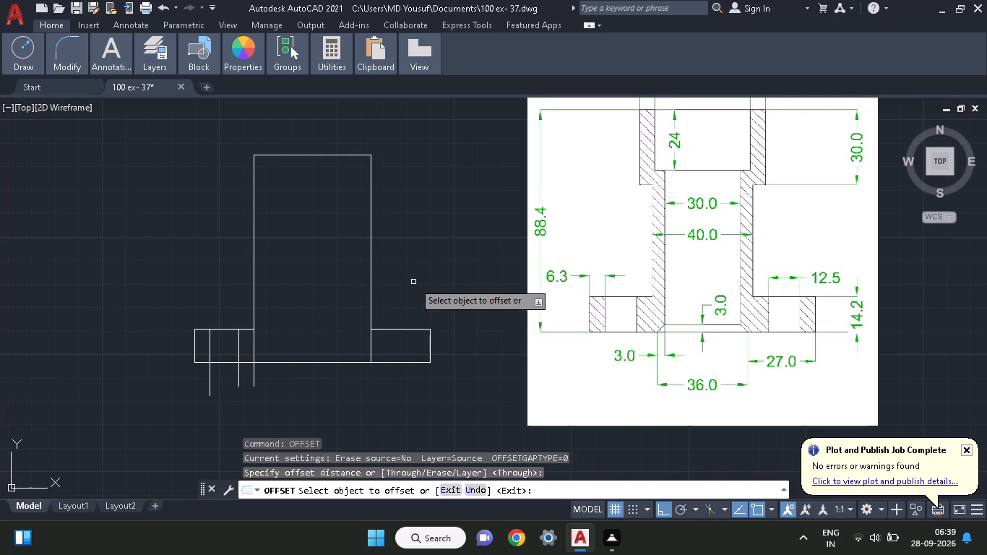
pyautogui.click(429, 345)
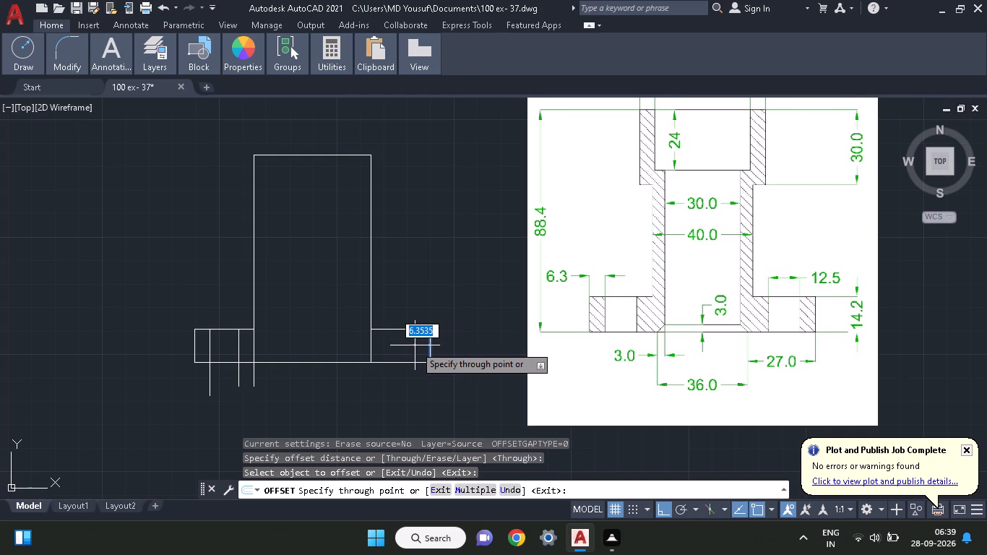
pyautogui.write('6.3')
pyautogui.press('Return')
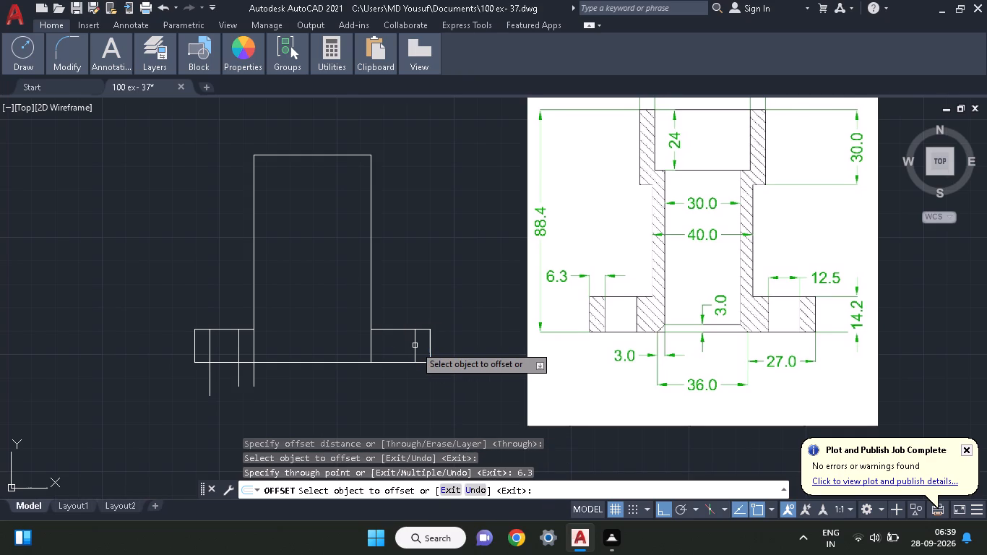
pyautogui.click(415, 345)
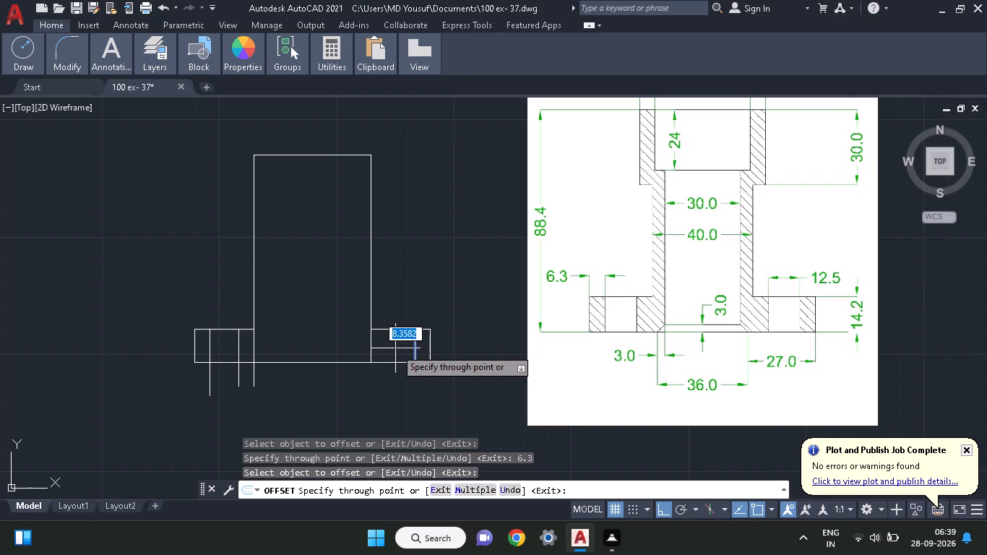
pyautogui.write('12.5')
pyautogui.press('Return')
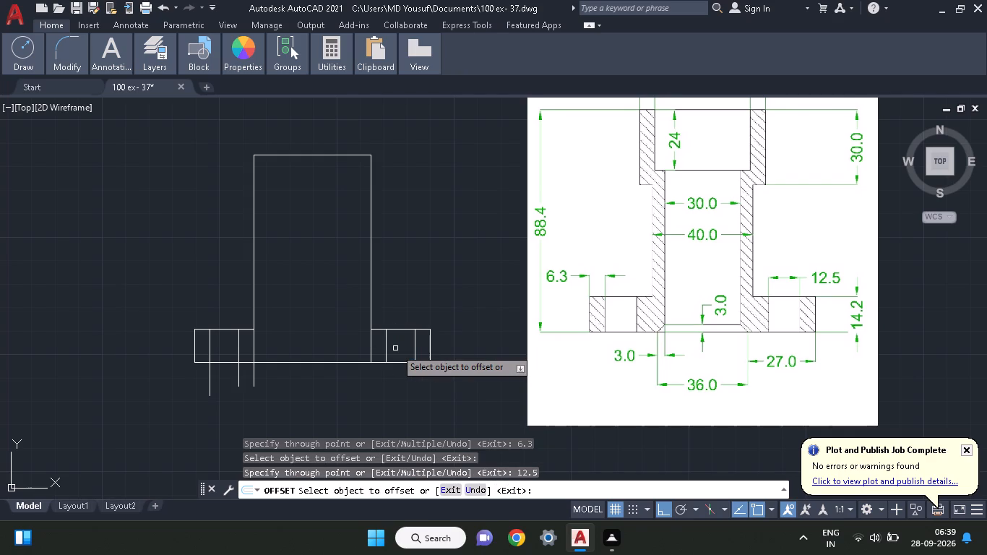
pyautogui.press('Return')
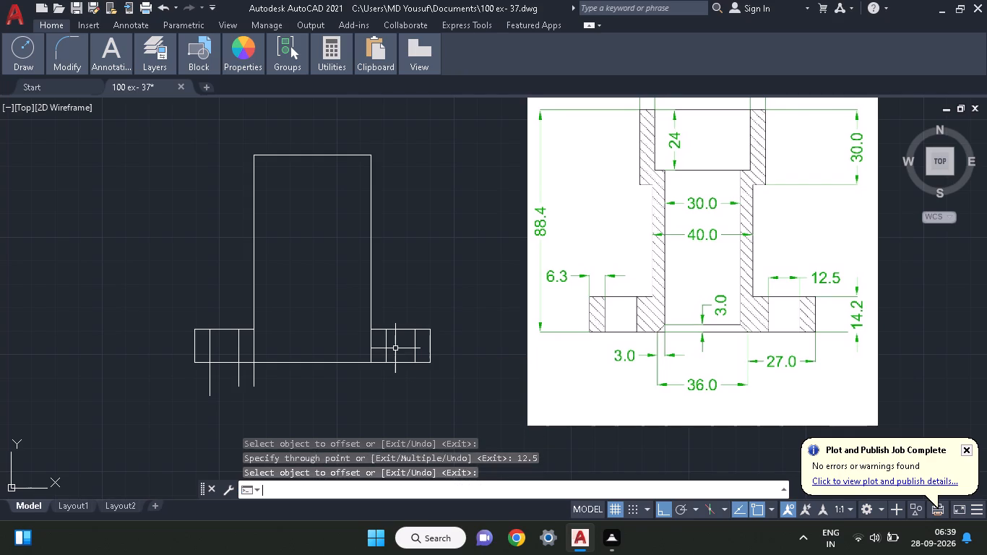
# Trim away the body's top line and the right body vertical above the flange.
pyautogui.write('tr')
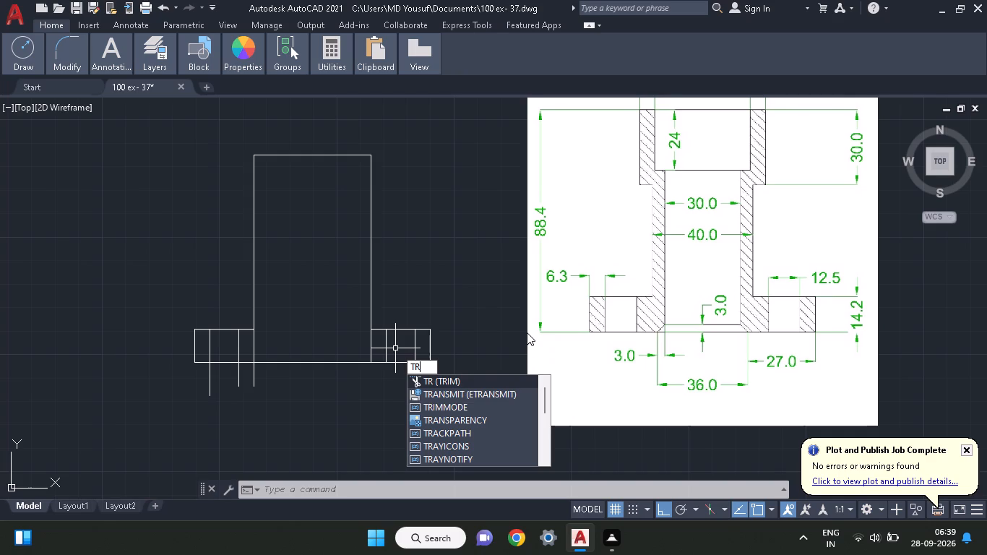
pyautogui.press('Escape')
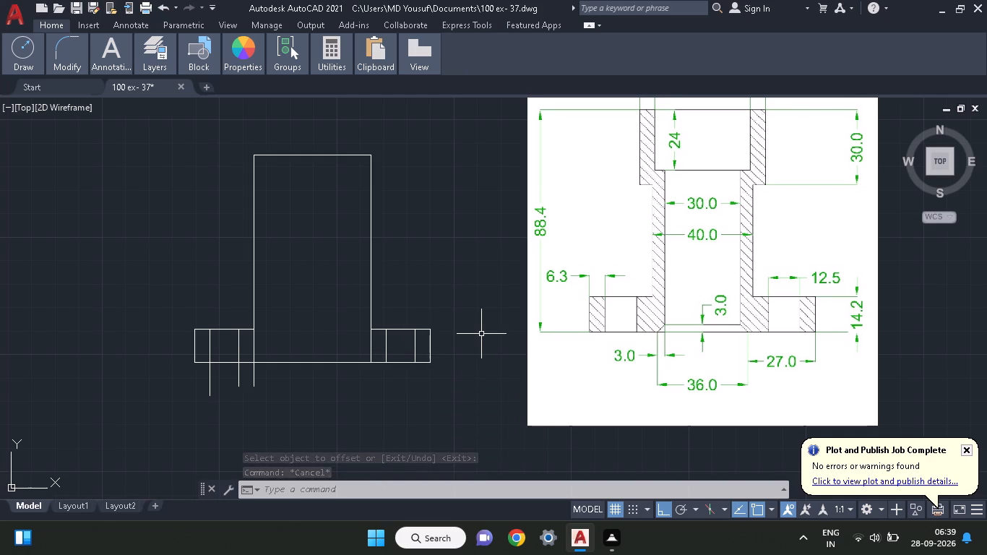
pyautogui.write('tr')
pyautogui.click(332, 328)
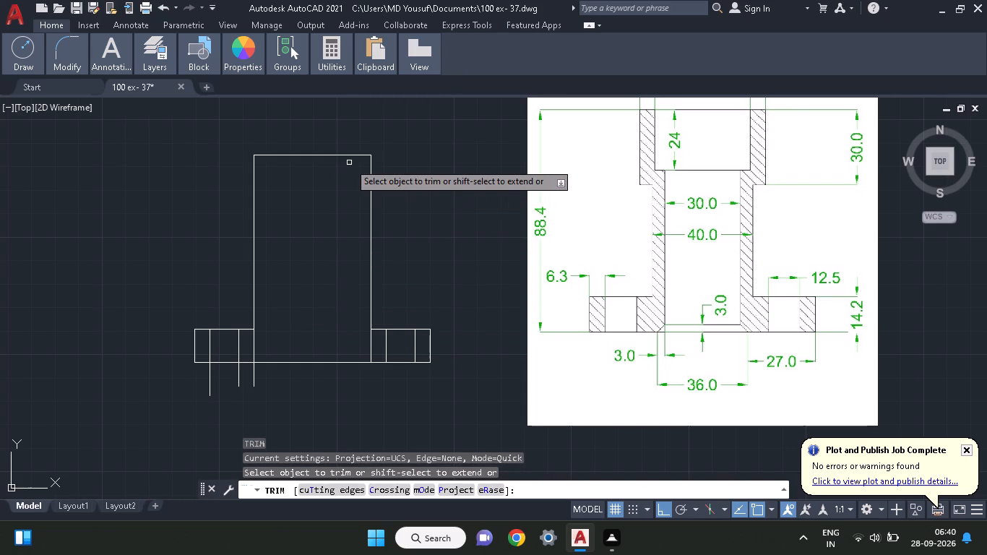
pyautogui.click(358, 154)
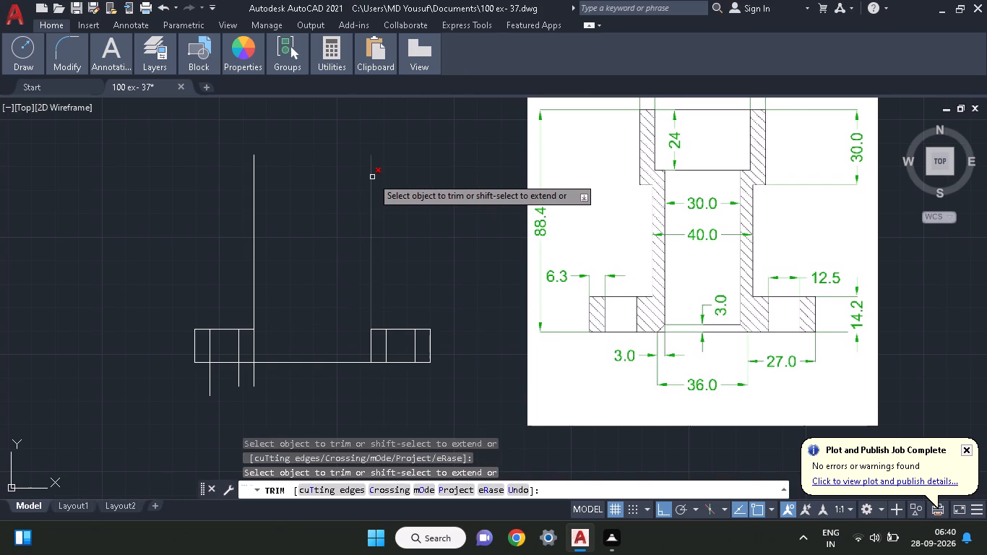
pyautogui.click(372, 177)
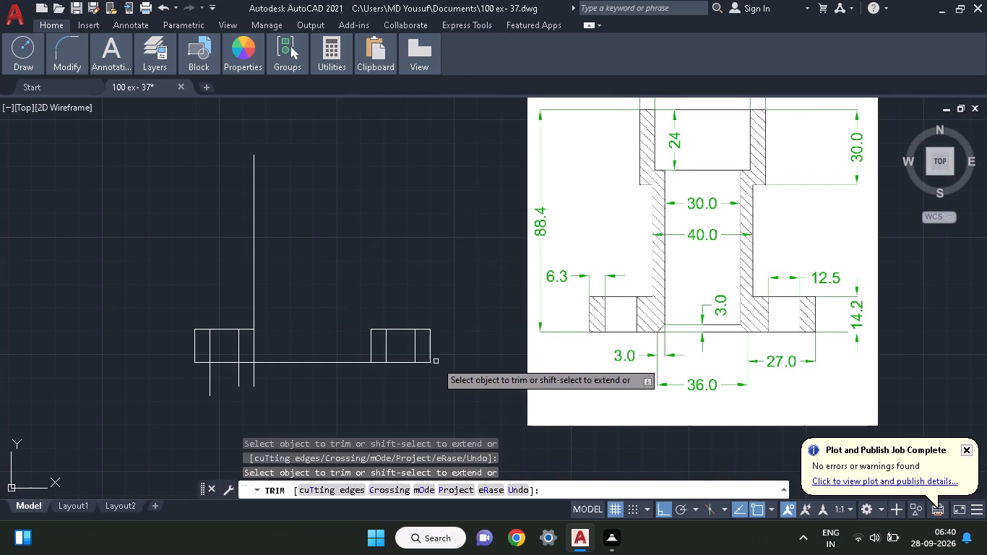
# Trim away all of the right flange's lines and the base line beyond the left flange.
pyautogui.moveTo(462, 344); pyautogui.dragTo(342, 352)
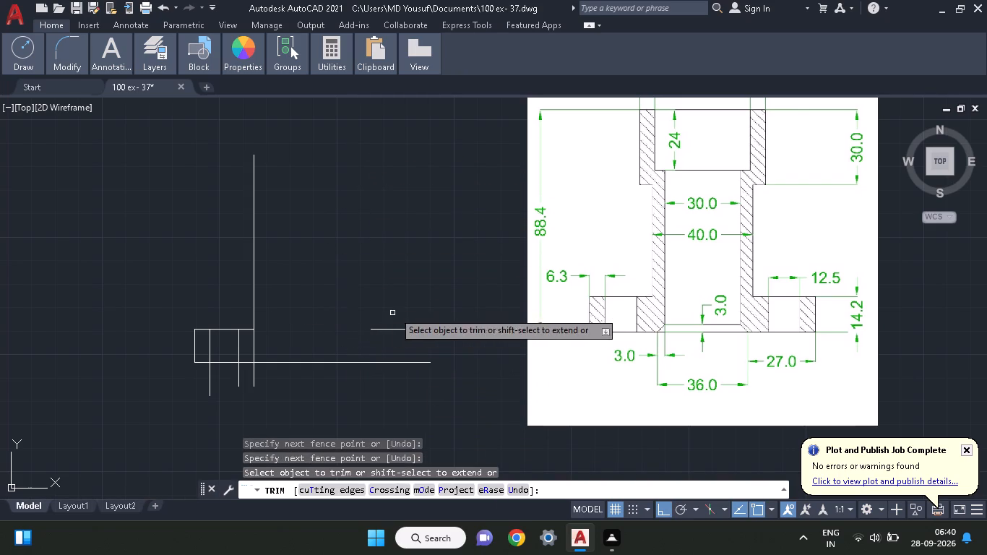
pyautogui.moveTo(405, 297); pyautogui.dragTo(406, 407)
pyautogui.moveTo(342, 350); pyautogui.dragTo(387, 375)
pyautogui.moveTo(411, 327); pyautogui.dragTo(427, 339)
pyautogui.moveTo(361, 341); pyautogui.dragTo(378, 380)
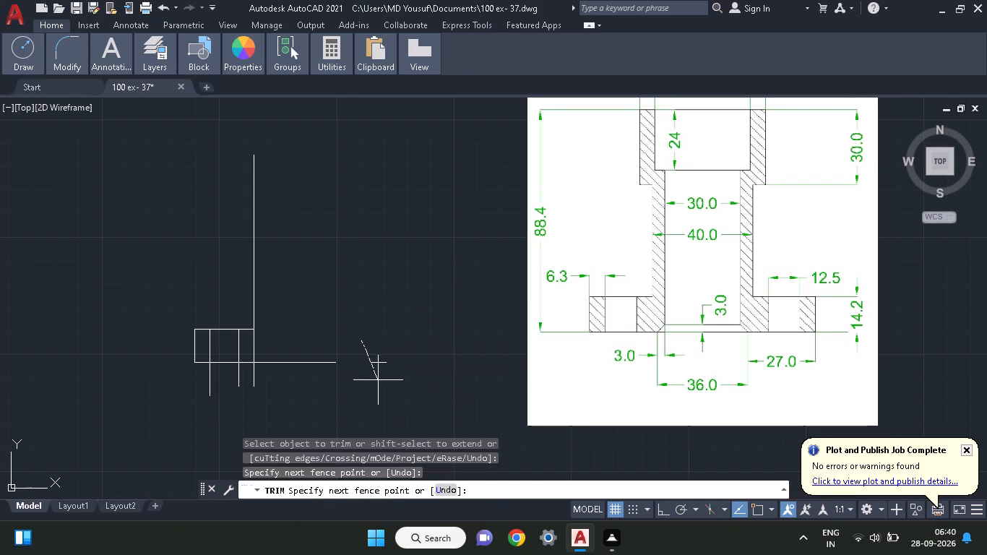
pyautogui.moveTo(378, 380); pyautogui.dragTo(371, 350)
pyautogui.moveTo(320, 314); pyautogui.dragTo(320, 324)
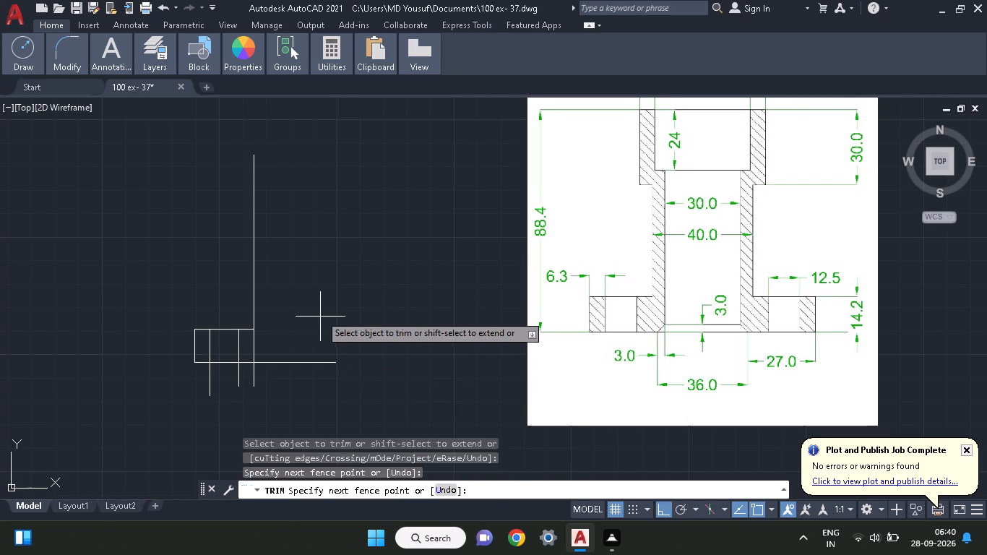
pyautogui.moveTo(320, 324); pyautogui.dragTo(328, 386)
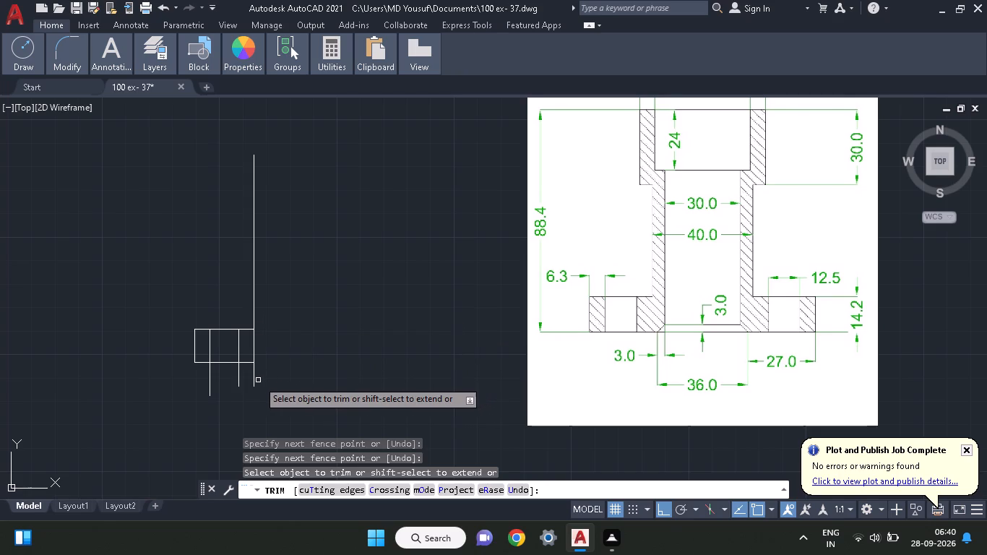
# Trim the three vertical line ends that project below the left flange's base.
pyautogui.moveTo(267, 377); pyautogui.dragTo(171, 395)
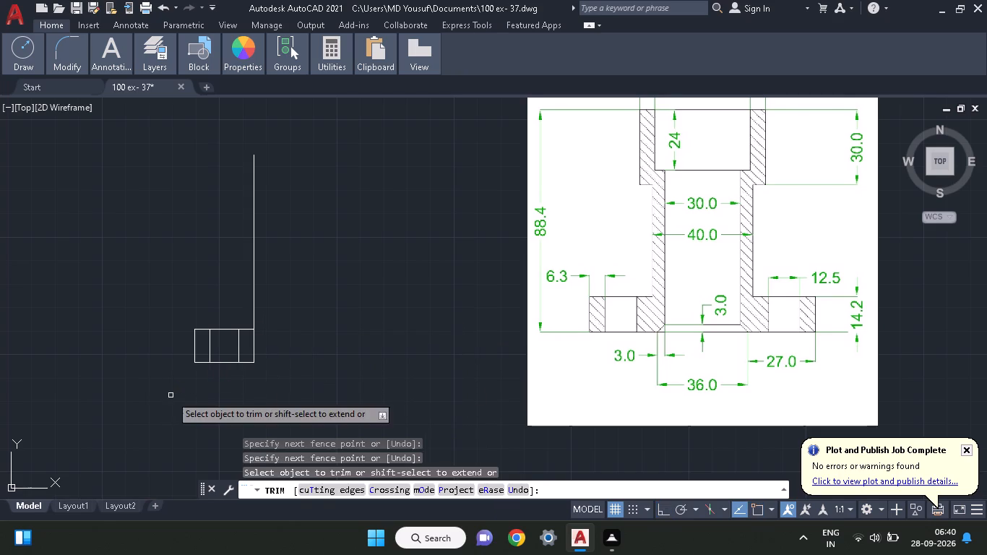
pyautogui.press('Escape')
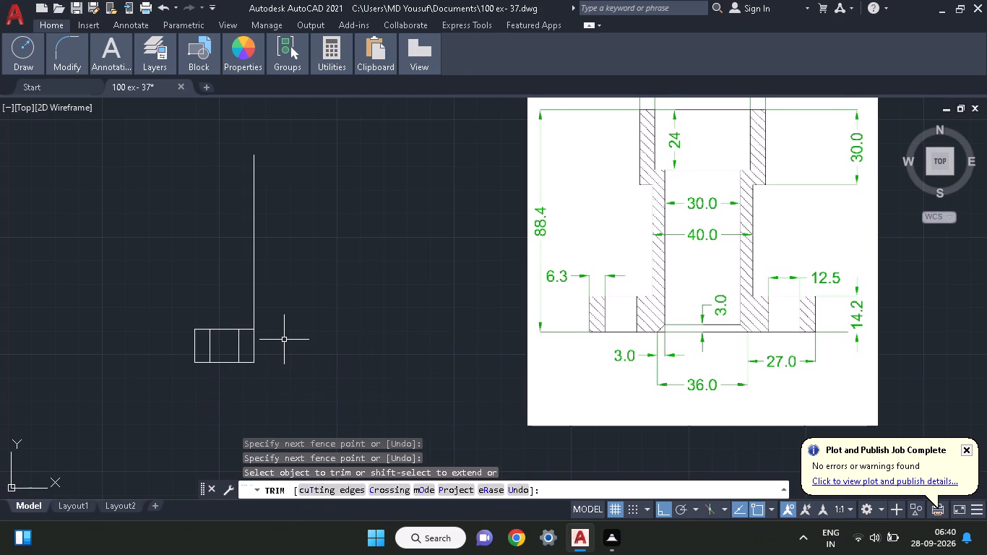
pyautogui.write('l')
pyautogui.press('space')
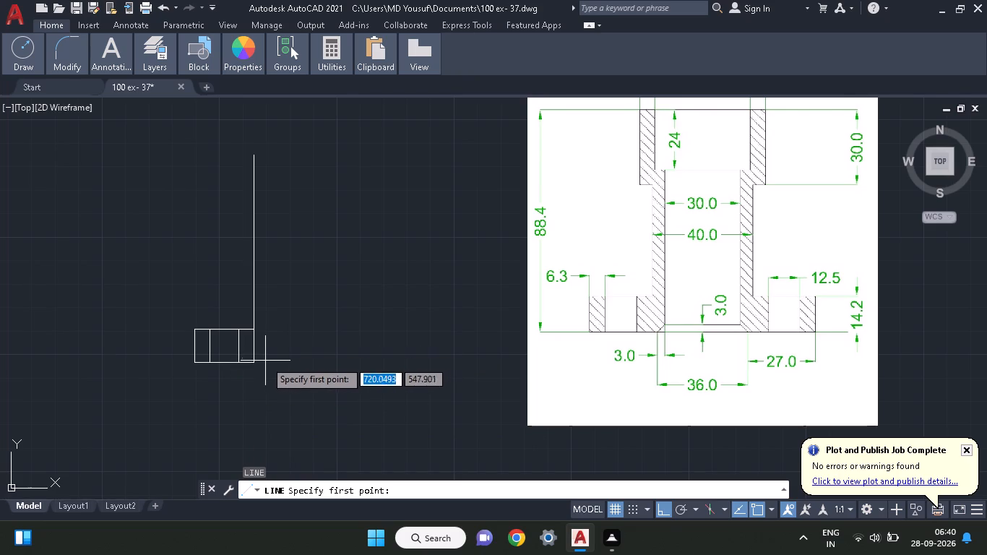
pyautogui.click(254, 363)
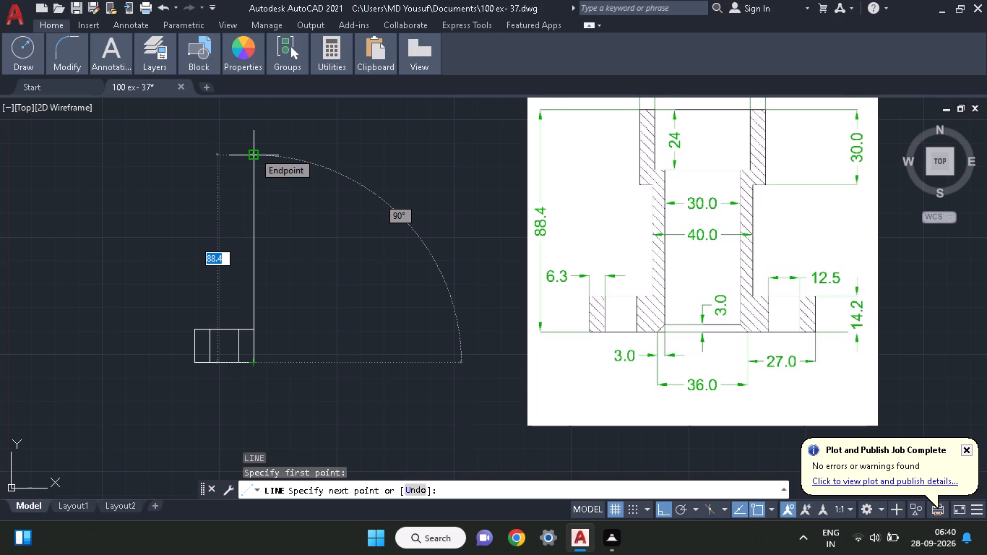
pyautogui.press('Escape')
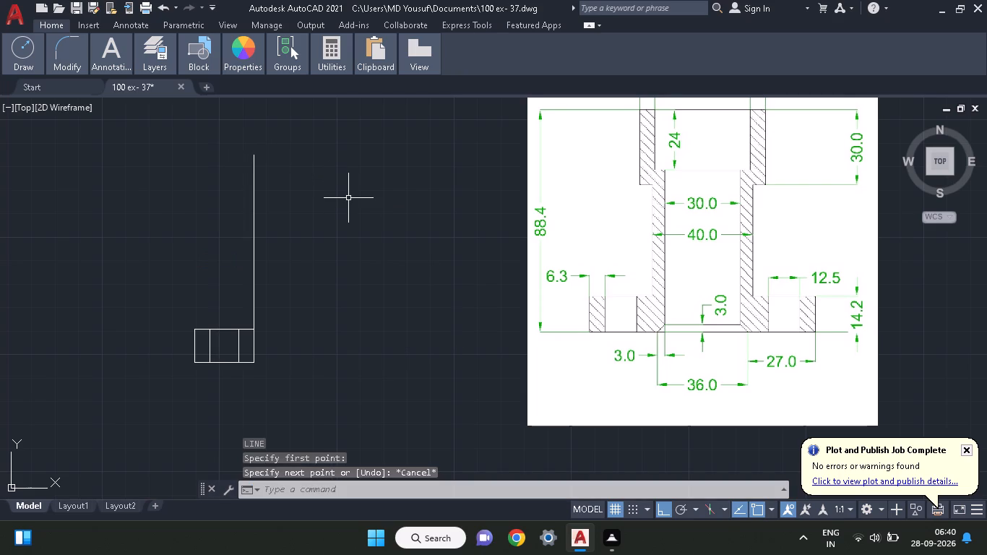
# Offset the 88.4 vertical line 40 away from the left flange for the body's opposite side.
pyautogui.write('offser')
pyautogui.press('space')
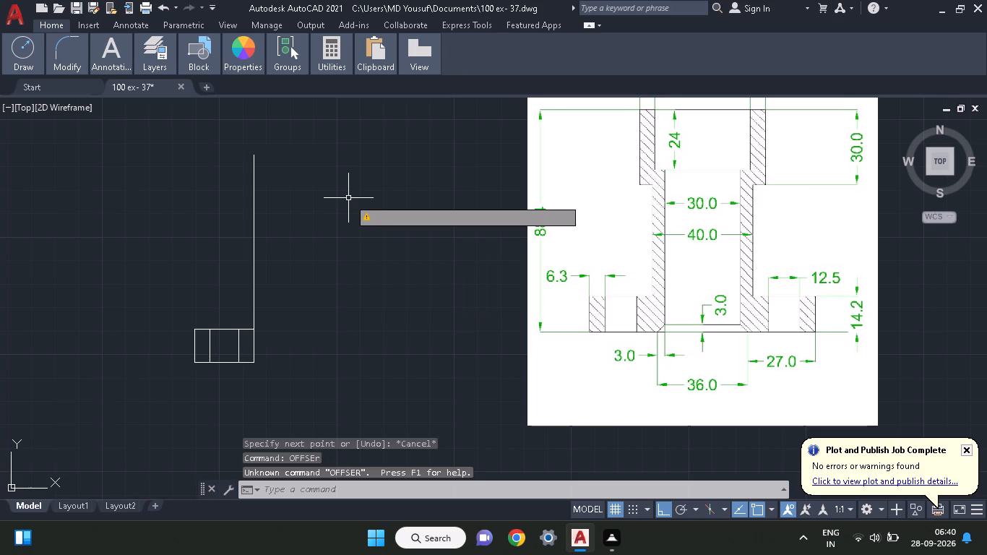
pyautogui.write('of')
pyautogui.press('f')
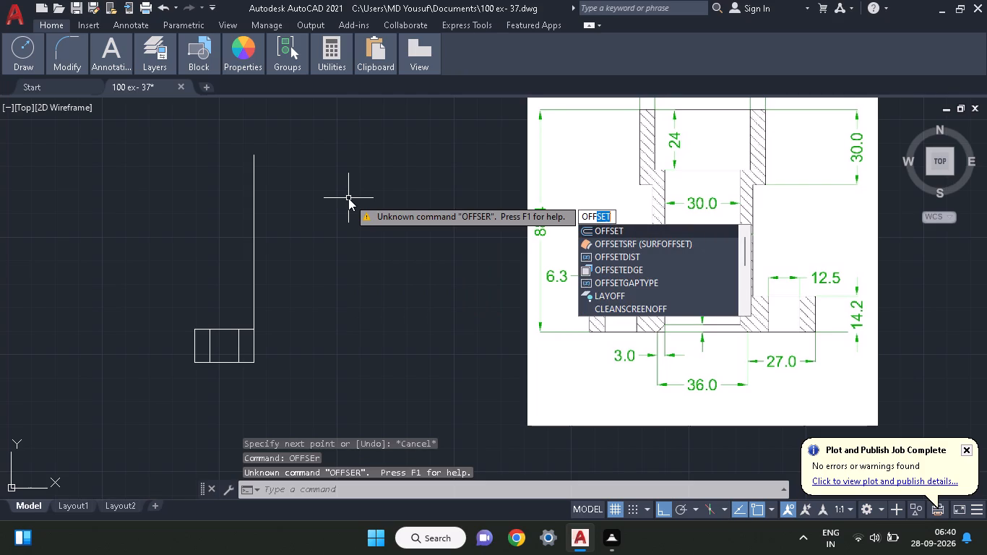
pyautogui.write('set')
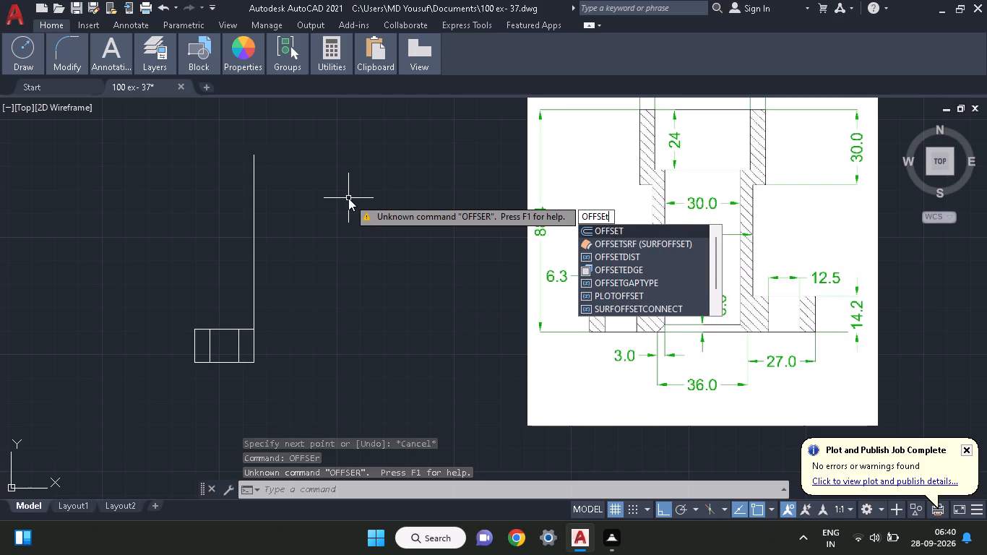
pyautogui.press('space')
pyautogui.press('space')
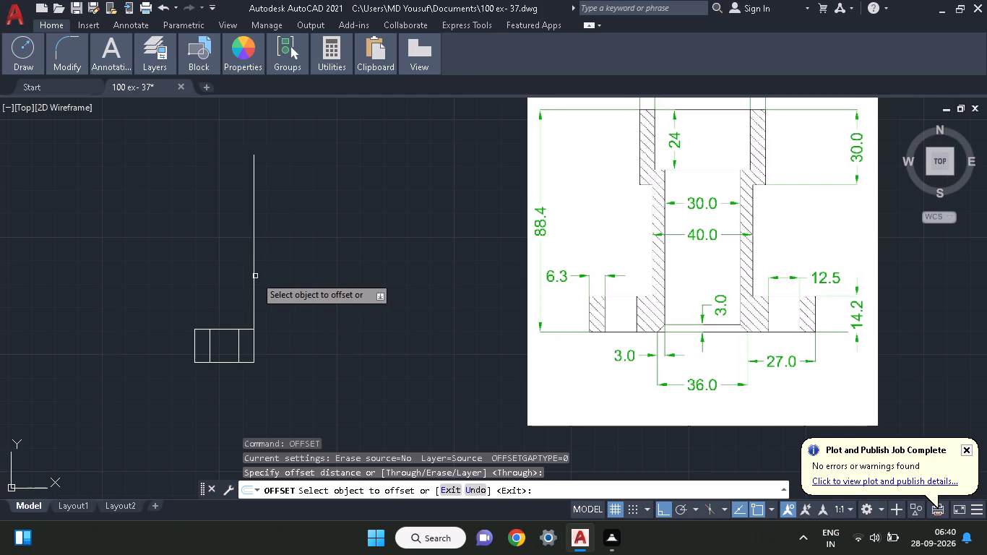
pyautogui.click(254, 233)
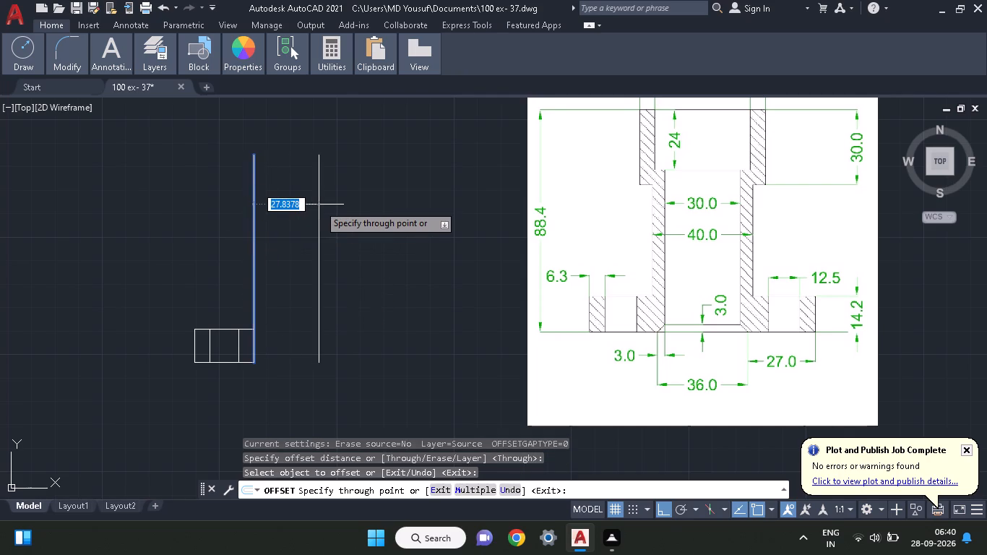
pyautogui.write('40')
pyautogui.press('Return')
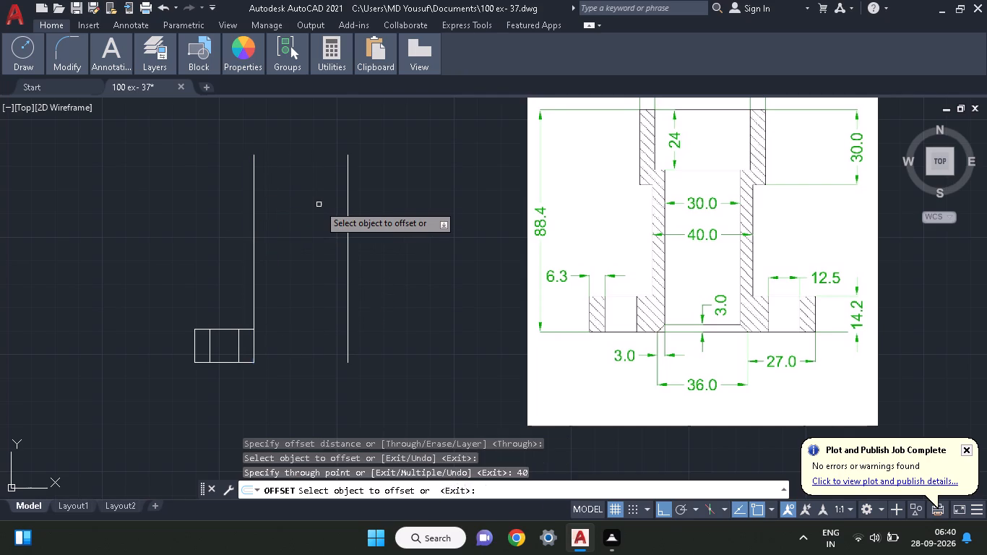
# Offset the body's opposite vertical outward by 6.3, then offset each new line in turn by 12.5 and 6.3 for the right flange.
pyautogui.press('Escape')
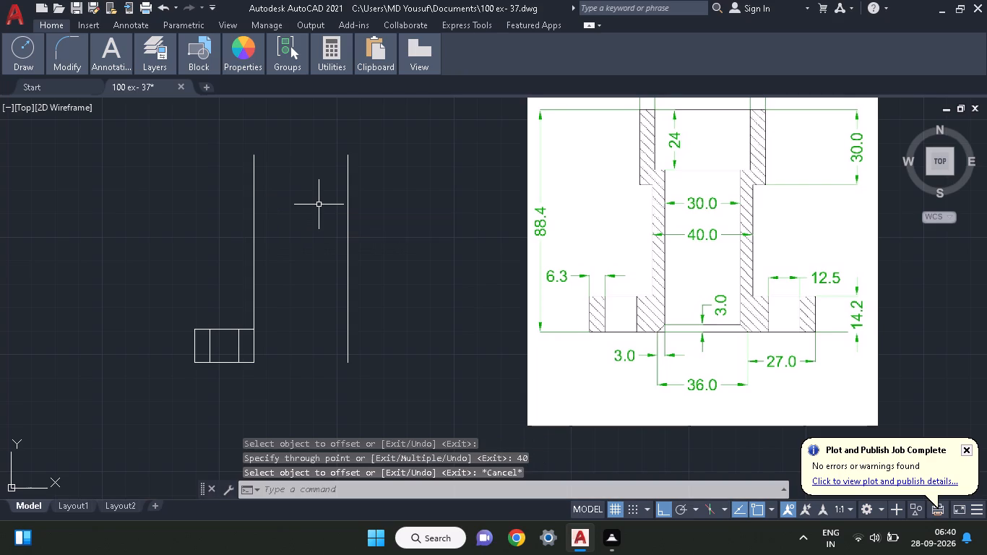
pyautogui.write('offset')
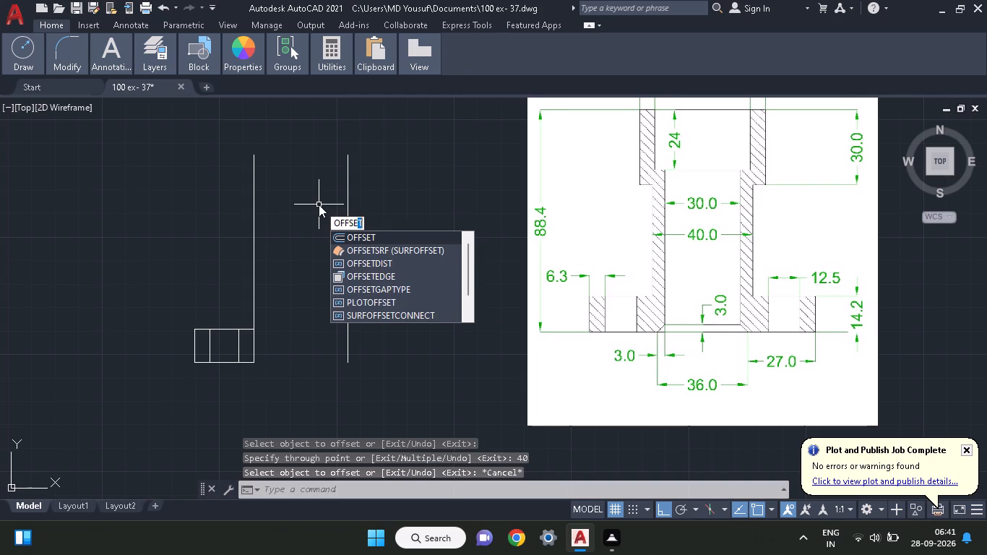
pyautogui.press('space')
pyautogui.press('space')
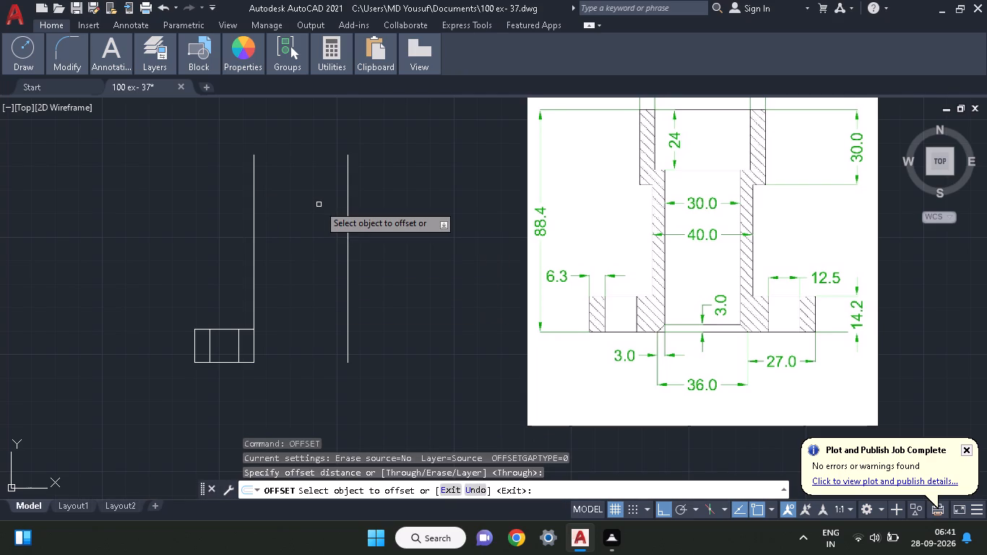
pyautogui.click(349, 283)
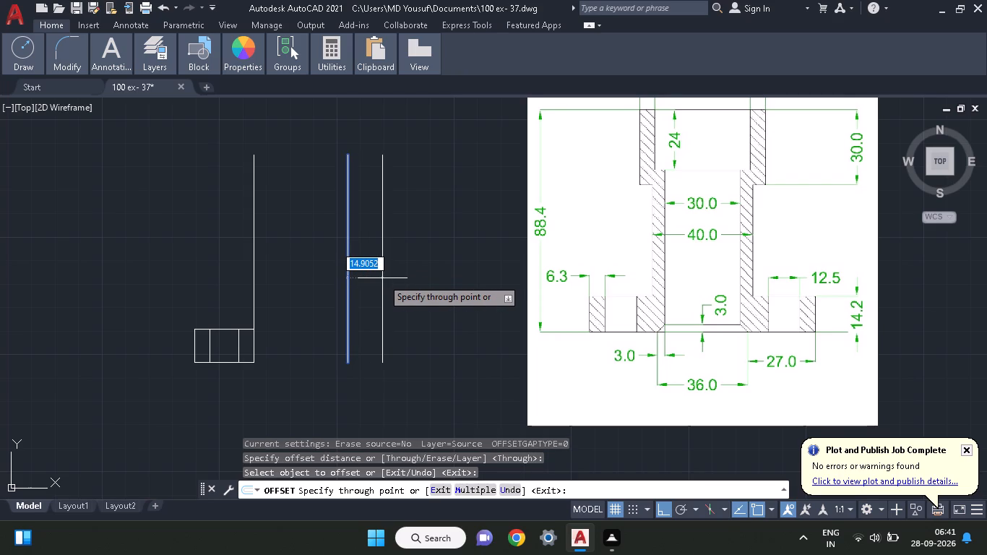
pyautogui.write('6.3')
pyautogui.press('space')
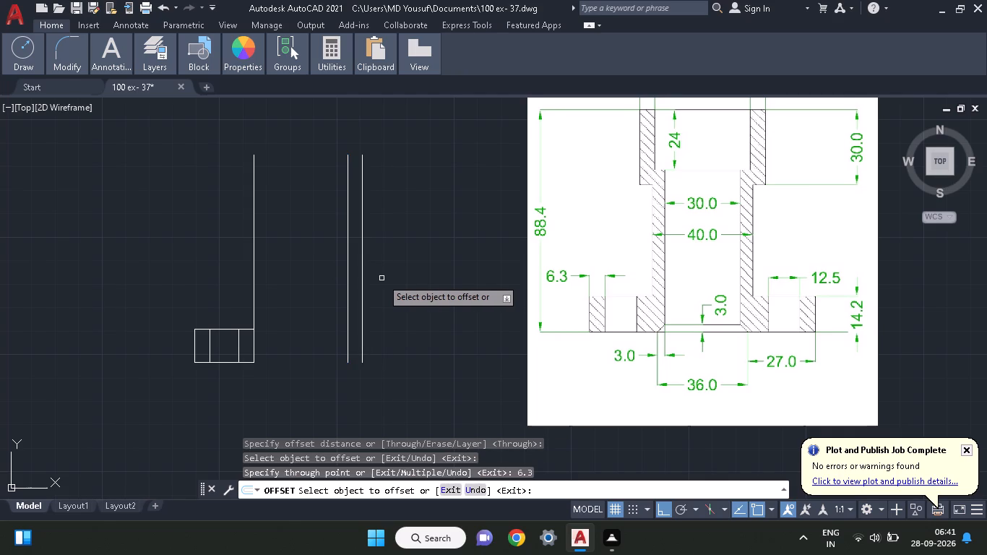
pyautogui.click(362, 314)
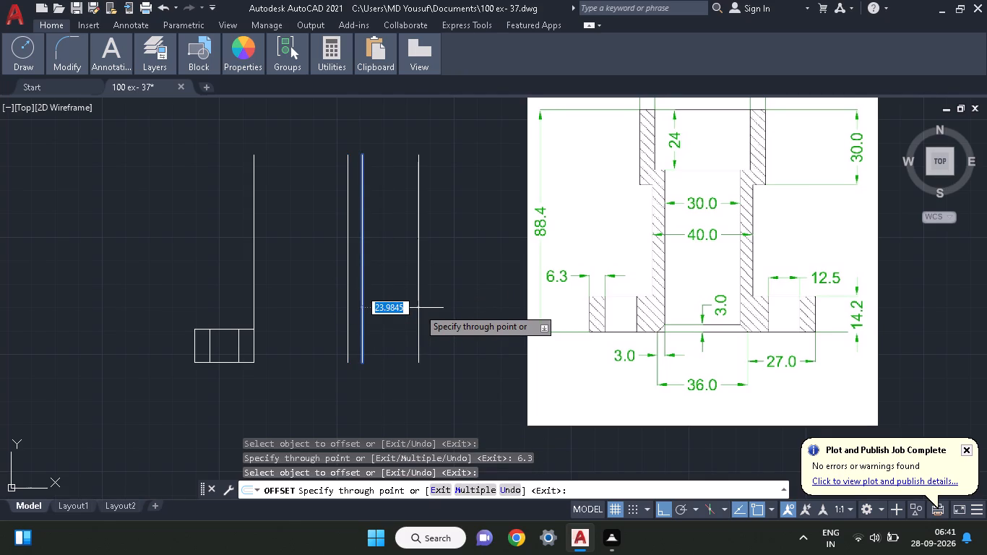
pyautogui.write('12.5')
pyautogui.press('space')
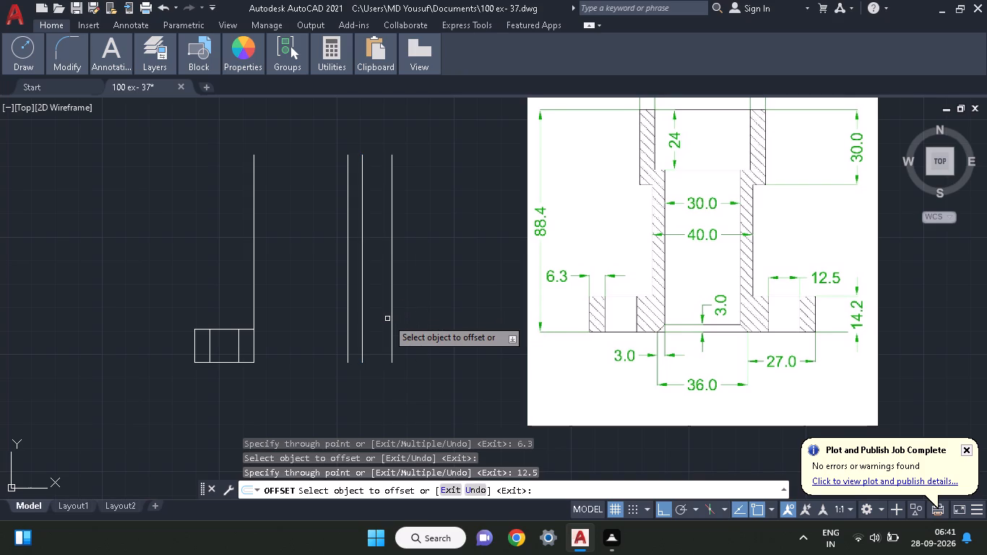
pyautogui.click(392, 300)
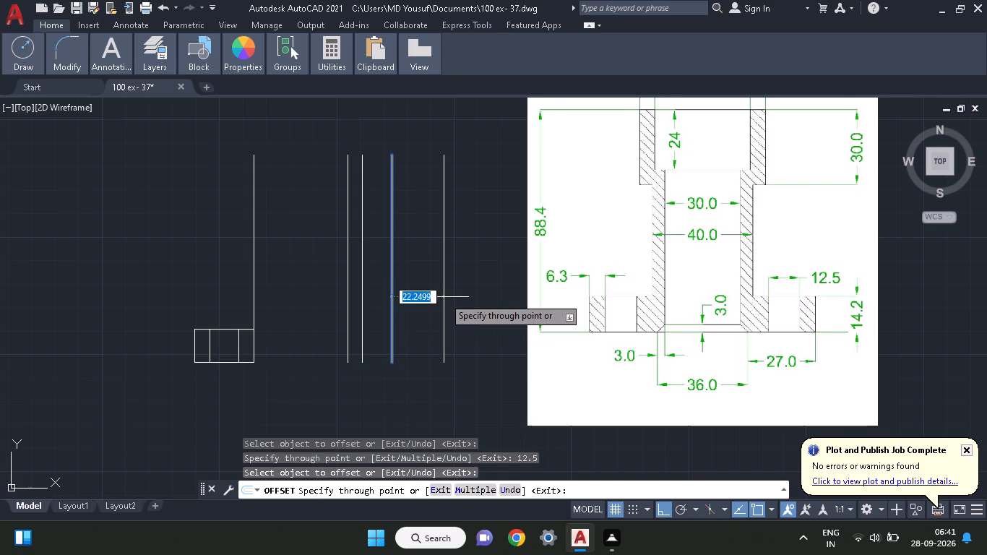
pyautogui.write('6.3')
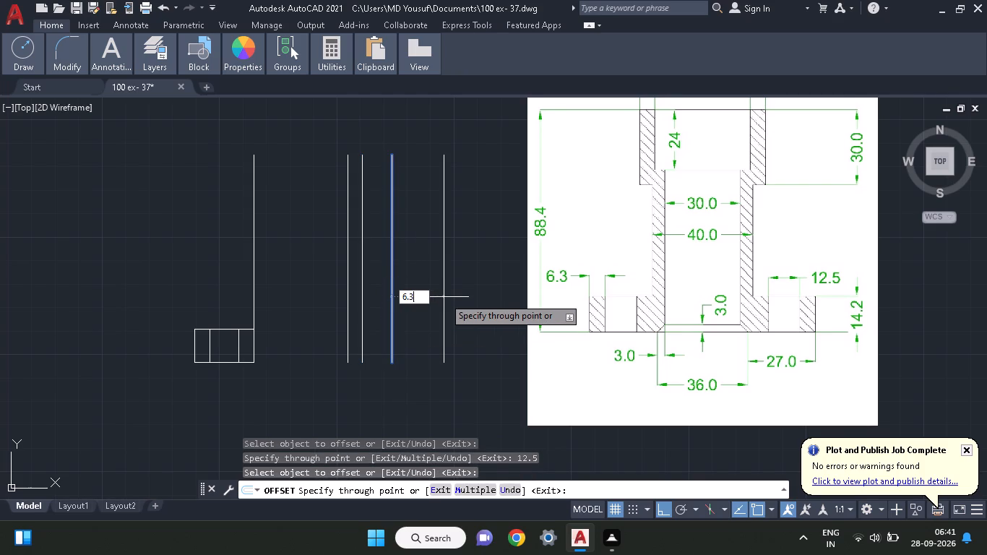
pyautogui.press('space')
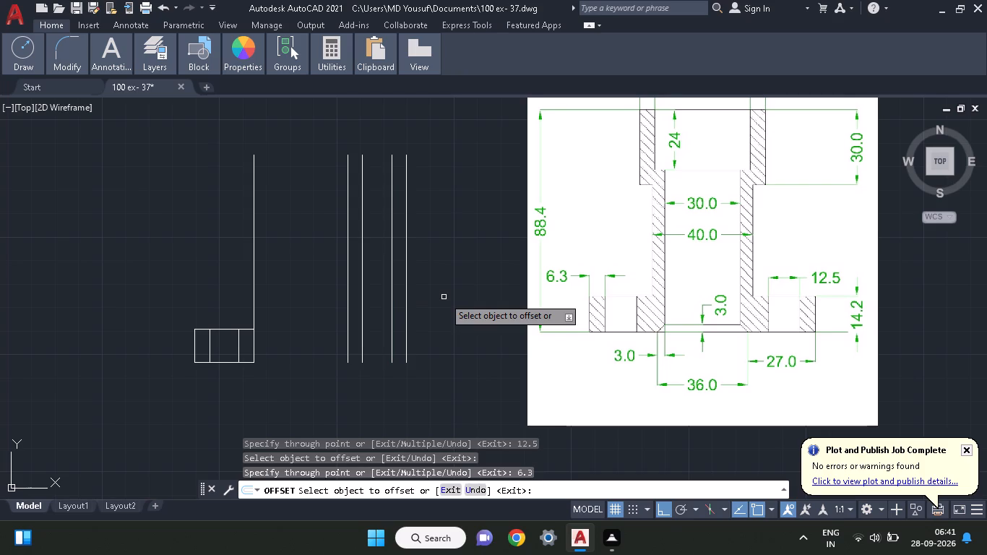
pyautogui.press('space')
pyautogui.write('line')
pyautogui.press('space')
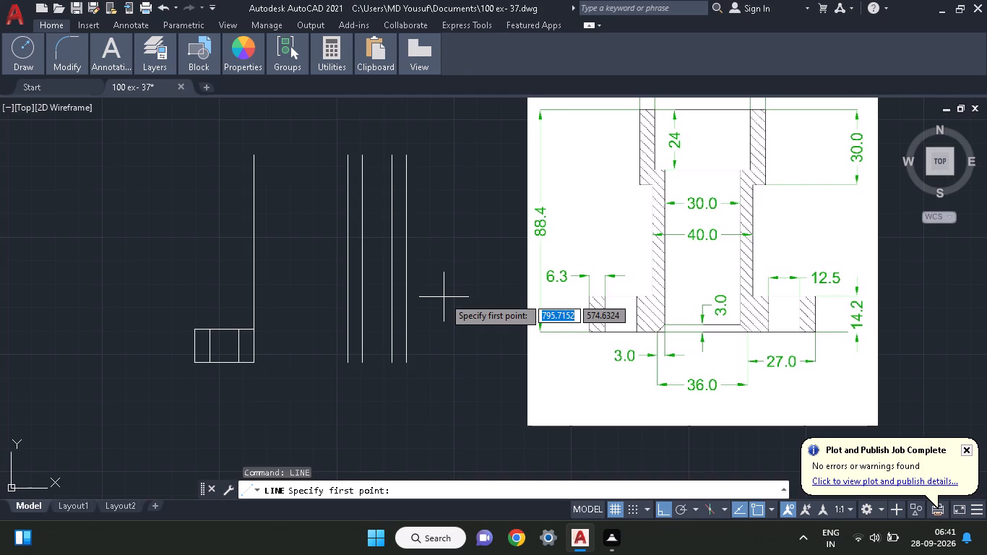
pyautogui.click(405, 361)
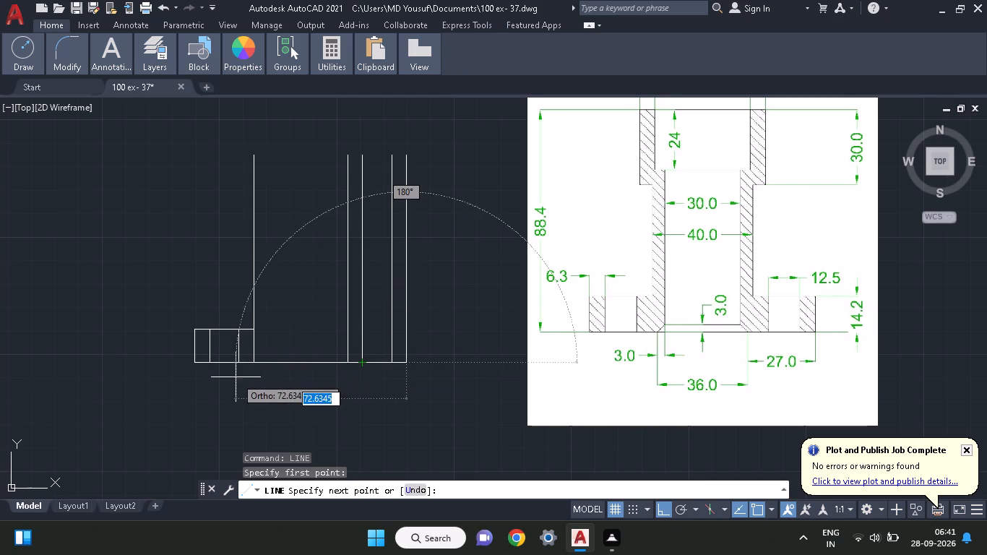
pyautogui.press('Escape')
# Erase the four vertical lines of the body's opposite side and right flange, keeping the left flange and its 88.4 vertical.
pyautogui.moveTo(449, 307); pyautogui.dragTo(324, 360)
pyautogui.rightClick(337, 353)
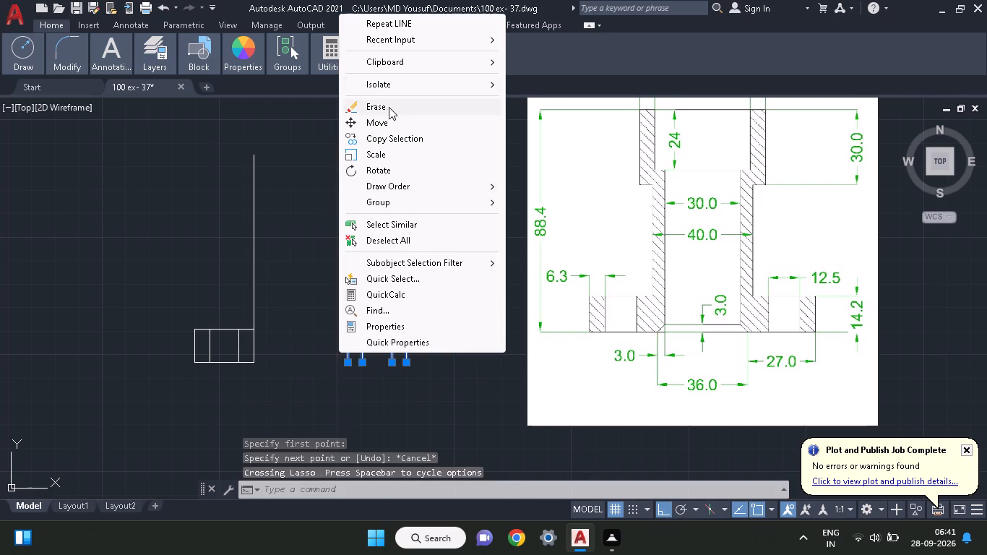
pyautogui.click(389, 107)
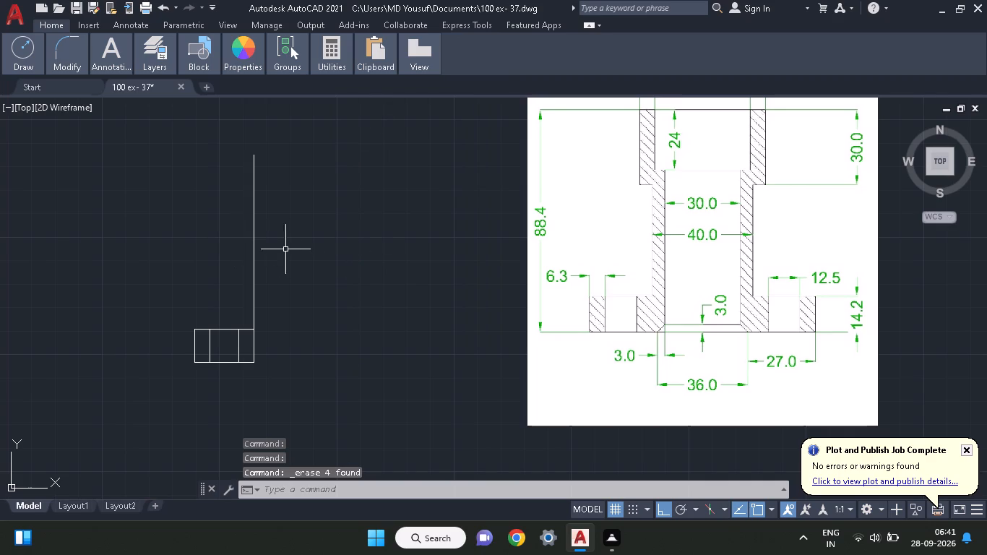
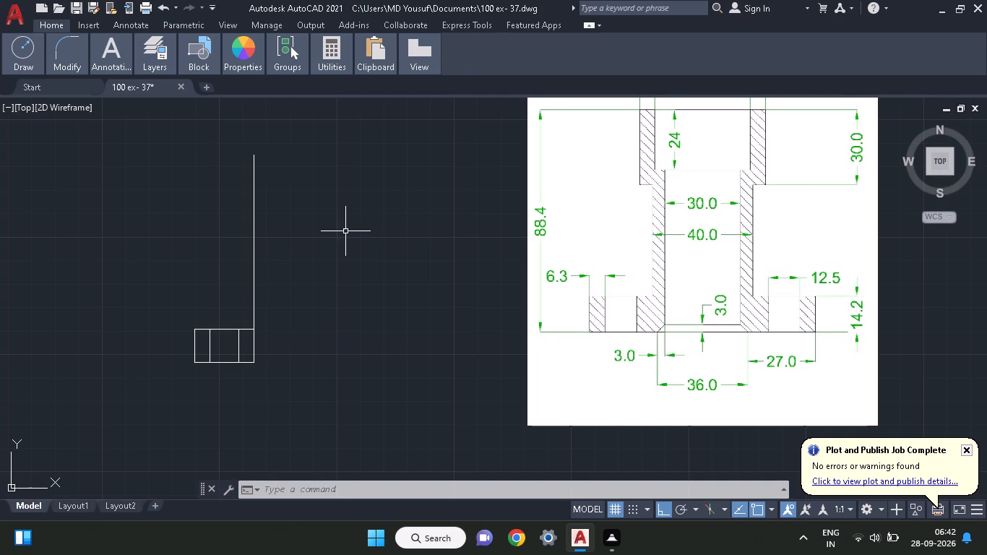
# Offset the 88.4 vertical line 40 away from the left flange for the body's opposite side.
pyautogui.press('o')
pyautogui.press('f')
pyautogui.click(366, 270)
pyautogui.press('space')
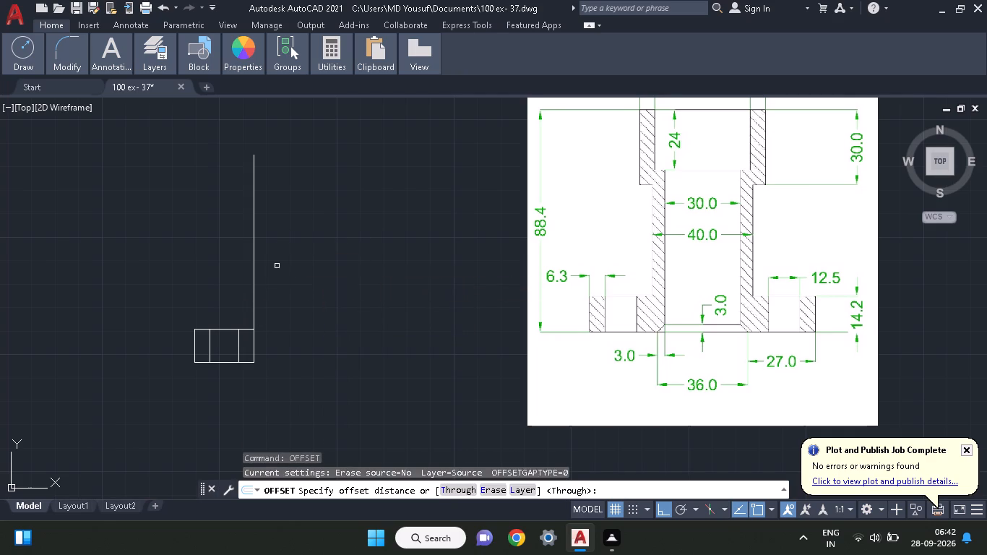
pyautogui.click(254, 270)
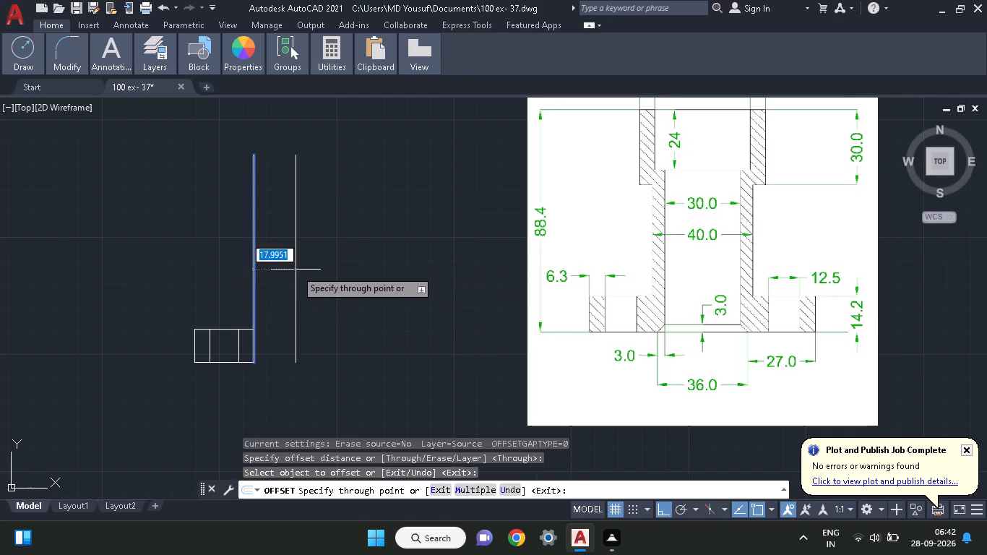
pyautogui.write('40')
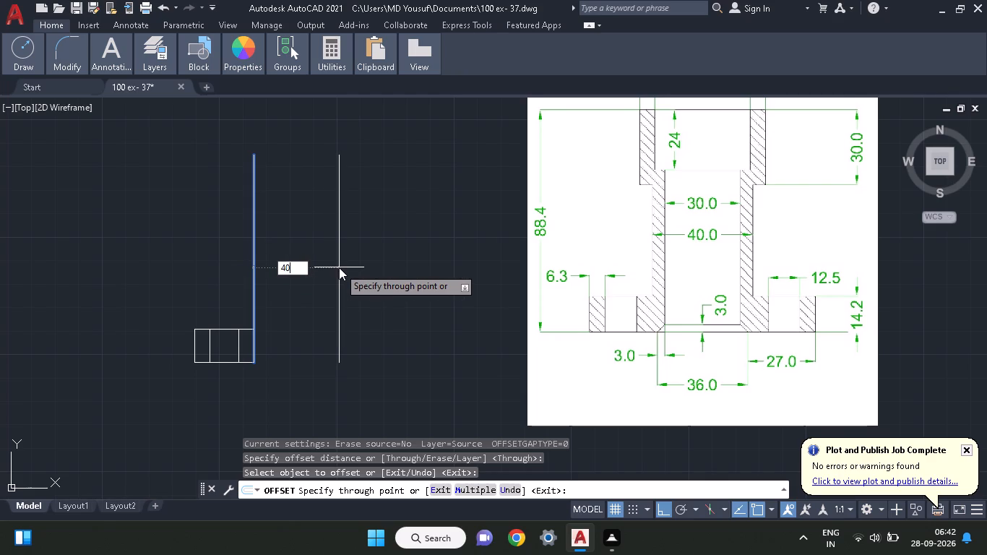
pyautogui.press('Return')
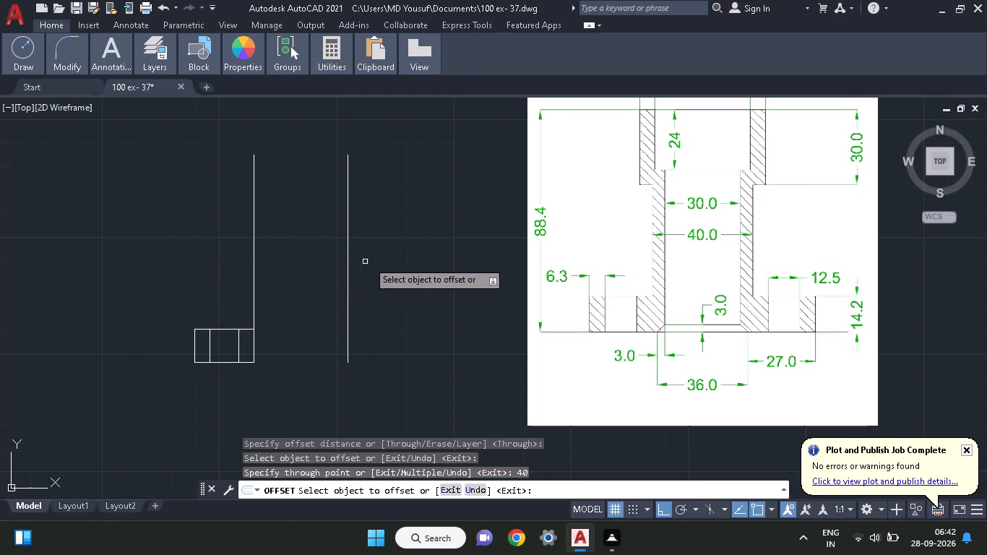
# Offset the body's opposite vertical outward by 6.3, then offset each new line in turn by 12.5 and 6.3 for the right flange.
pyautogui.click(348, 291)
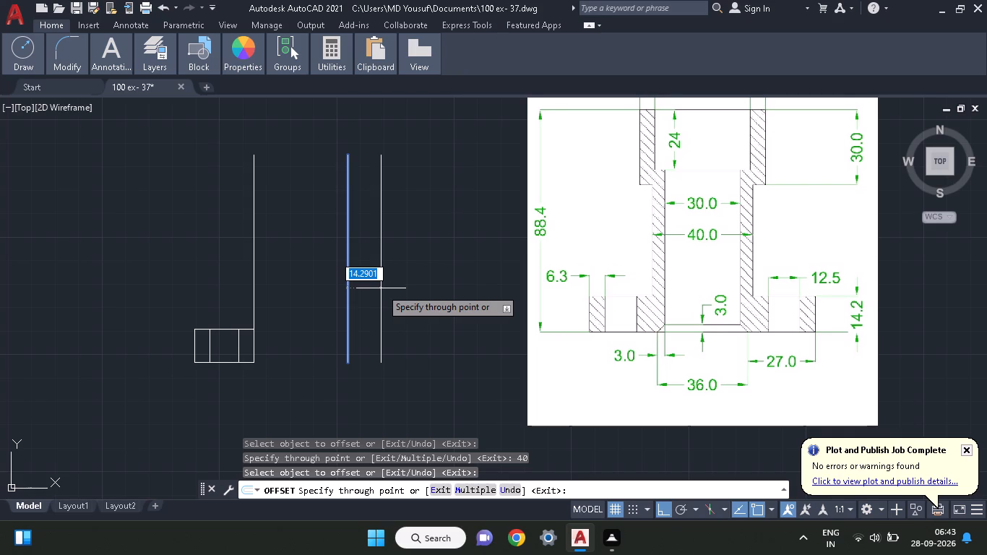
pyautogui.write('6.3')
pyautogui.press('Return')
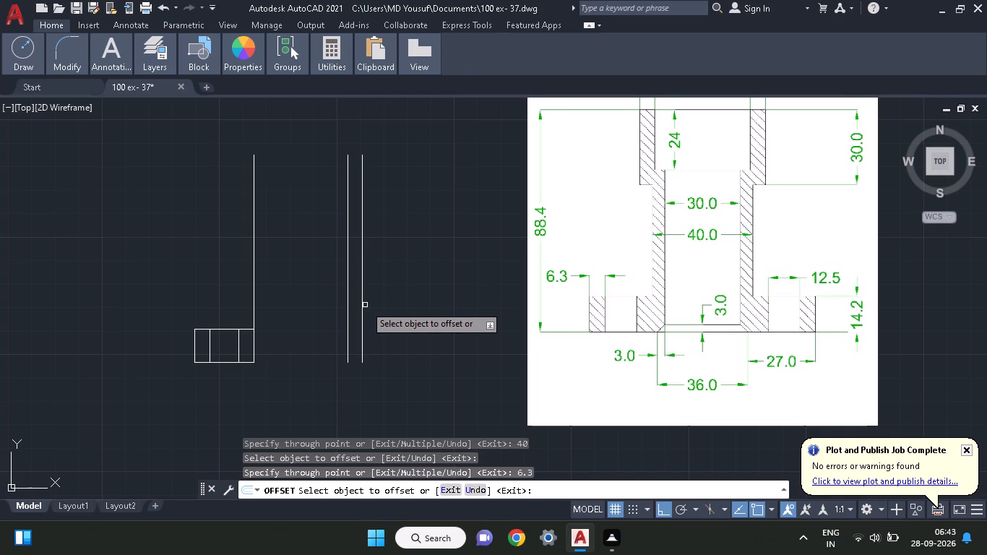
pyautogui.click(365, 305)
pyautogui.click(361, 306)
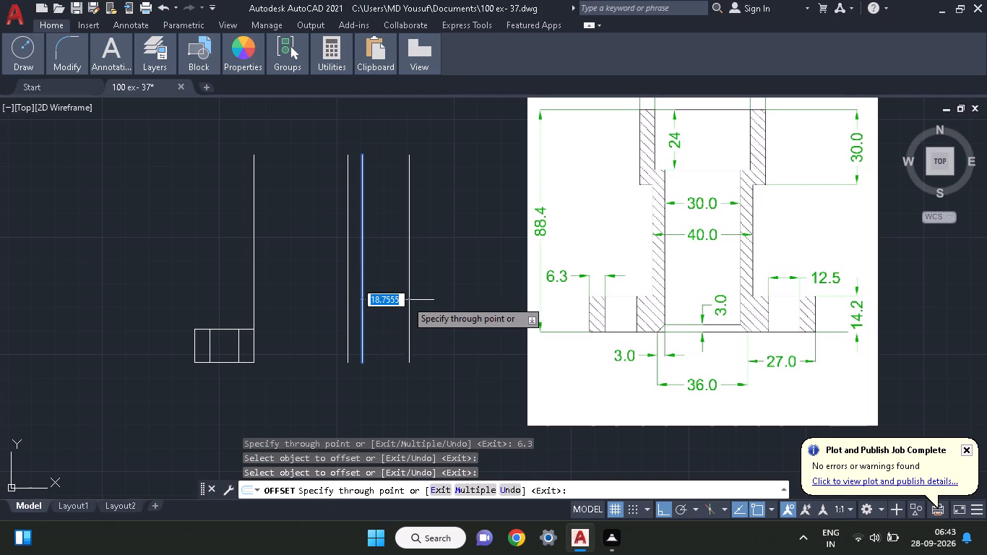
pyautogui.write('12.5')
pyautogui.press('Return')
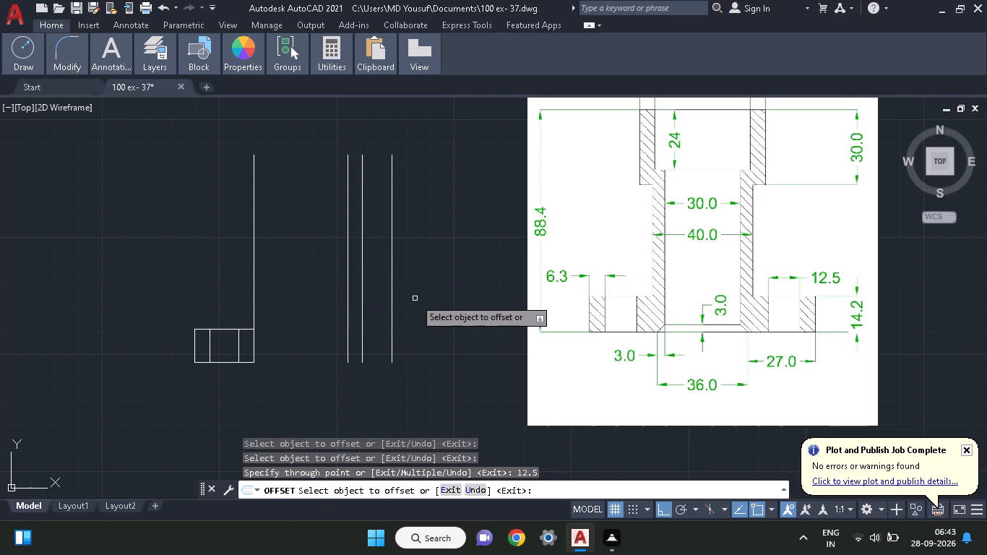
pyautogui.click(390, 313)
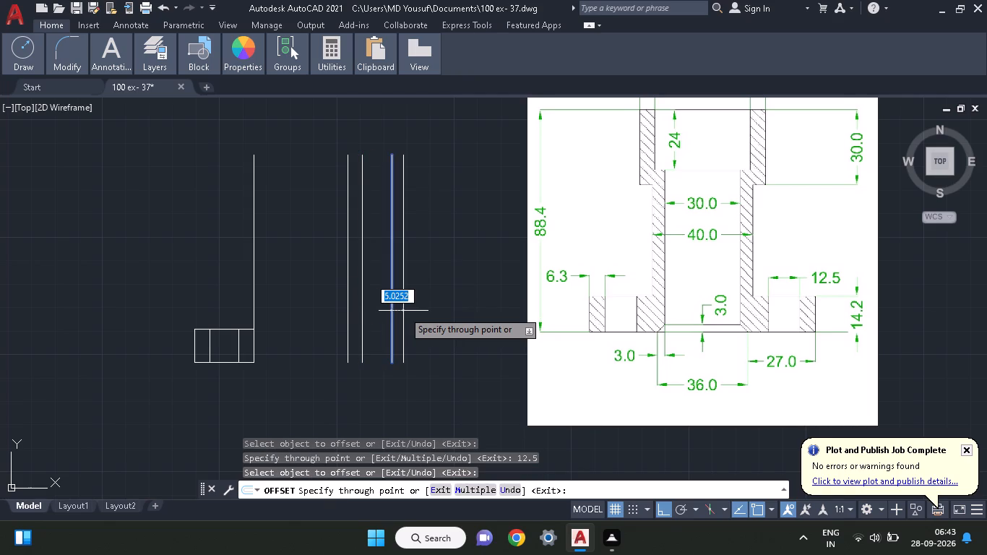
pyautogui.write('6.3')
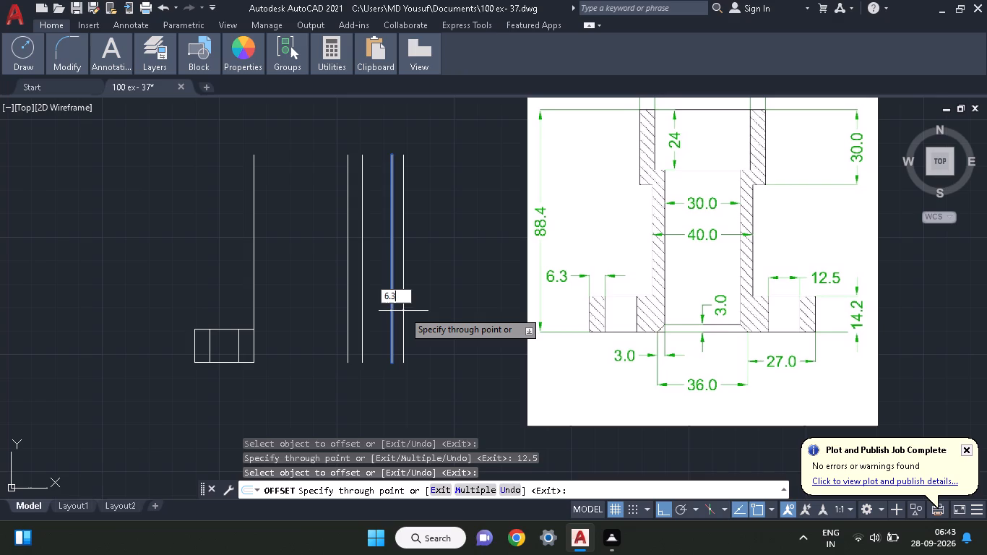
pyautogui.press('Return')
pyautogui.press('Return')
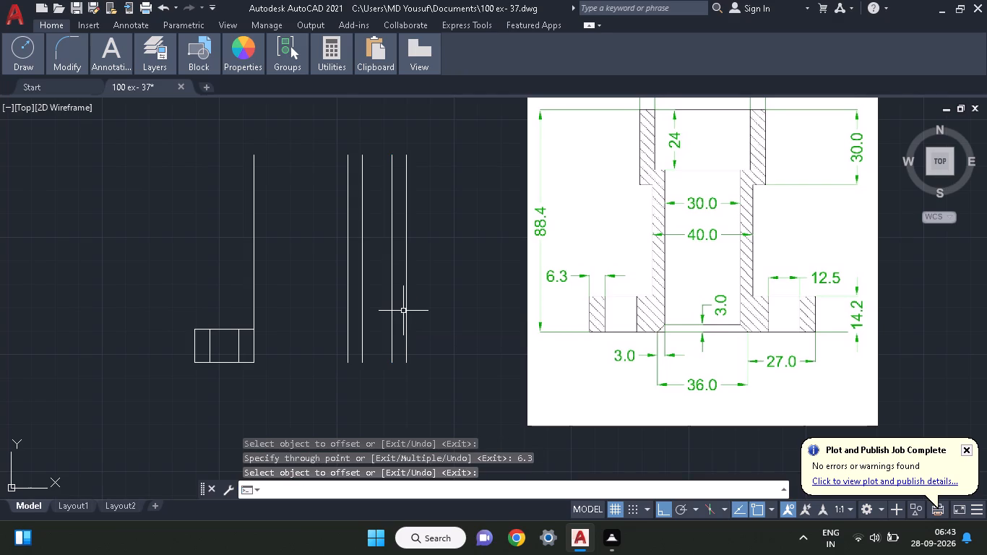
# Draw two horizontal lines from the left flange's top and bottom inner corners, running past the outermost vertical of the right flange.
pyautogui.write('li')
pyautogui.press('n')
pyautogui.press('r')
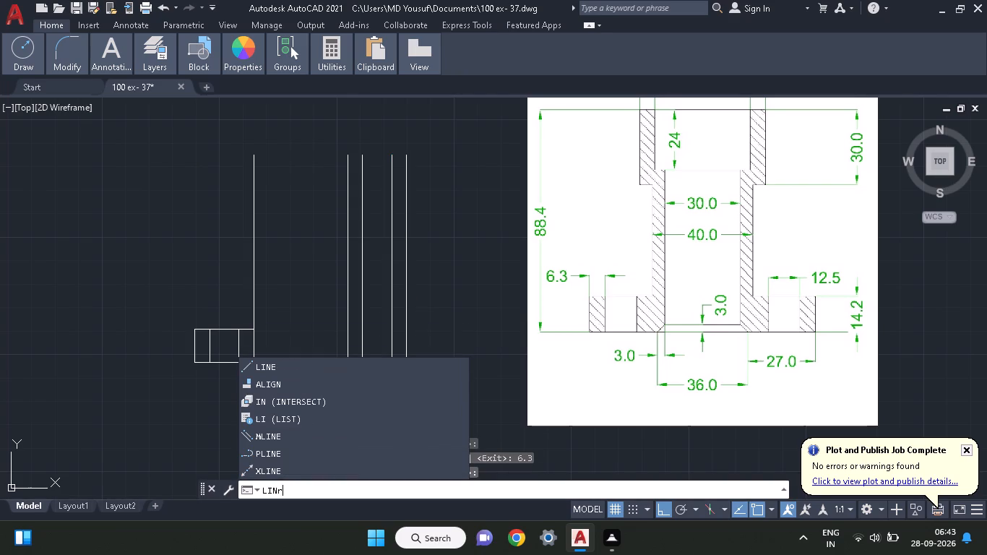
pyautogui.press('BackSpace')
pyautogui.write('e')
pyautogui.press('space')
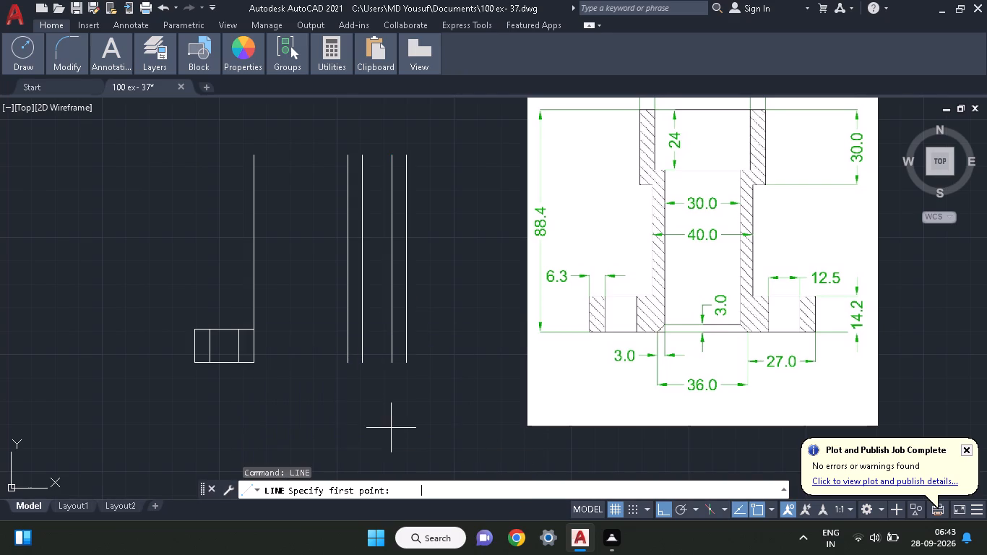
pyautogui.click(257, 329)
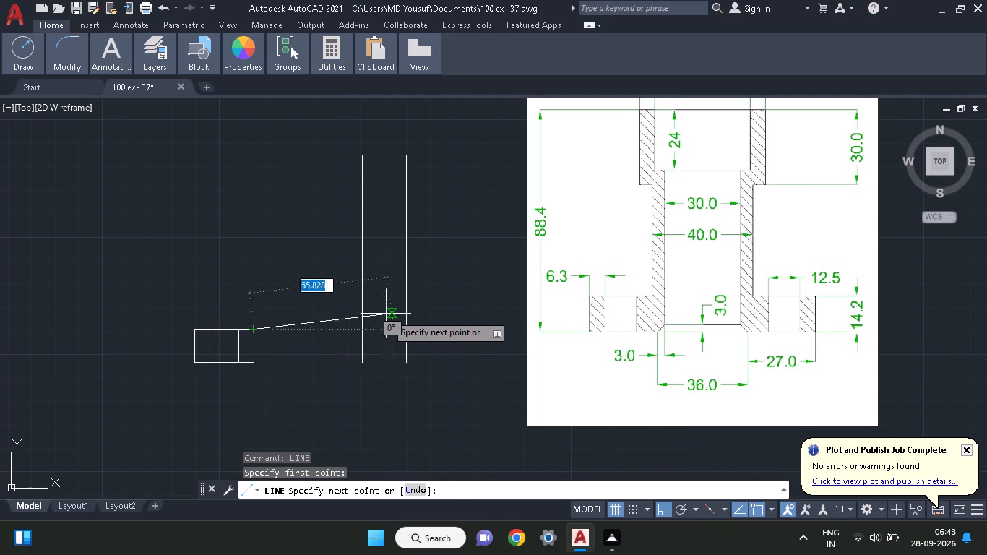
pyautogui.click(426, 340)
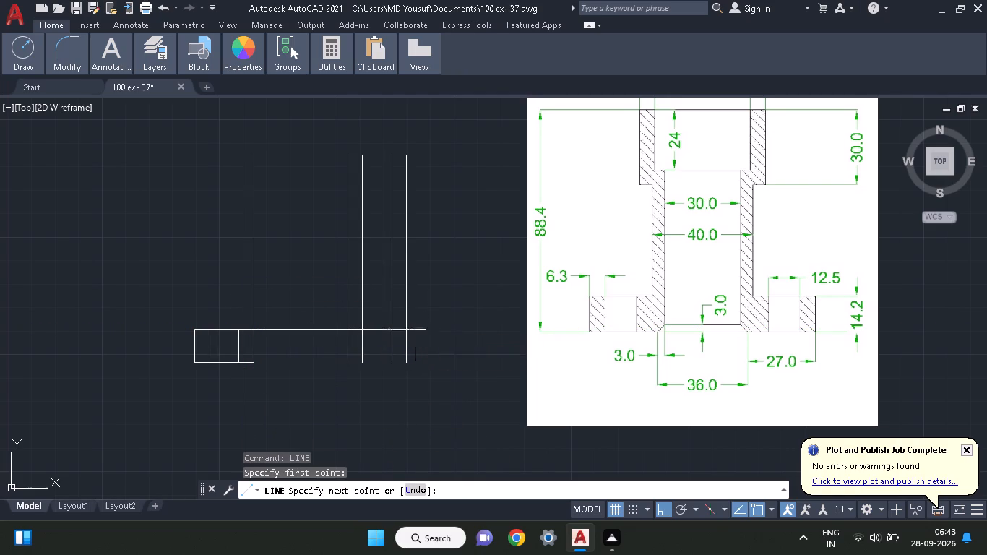
pyautogui.press('Escape')
pyautogui.write('li')
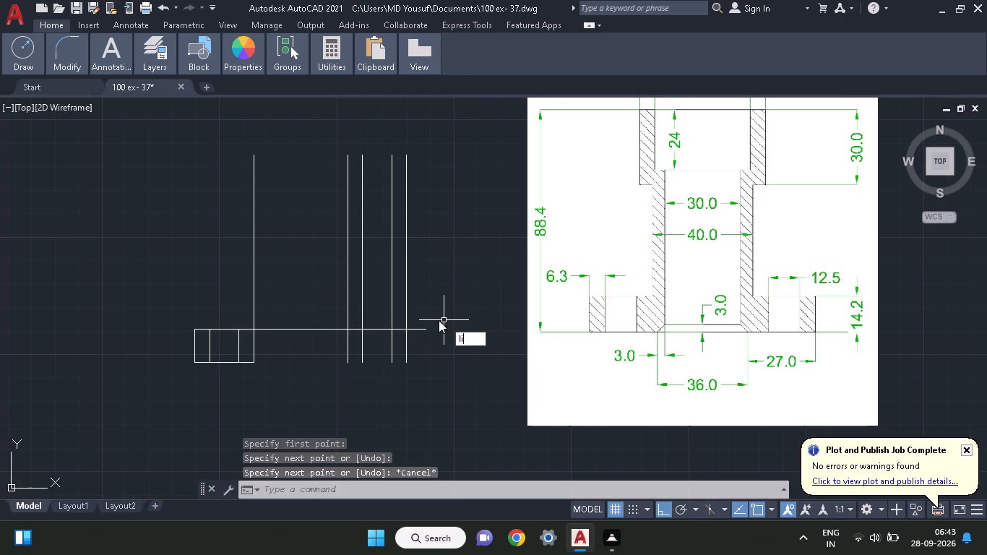
pyautogui.click(462, 362)
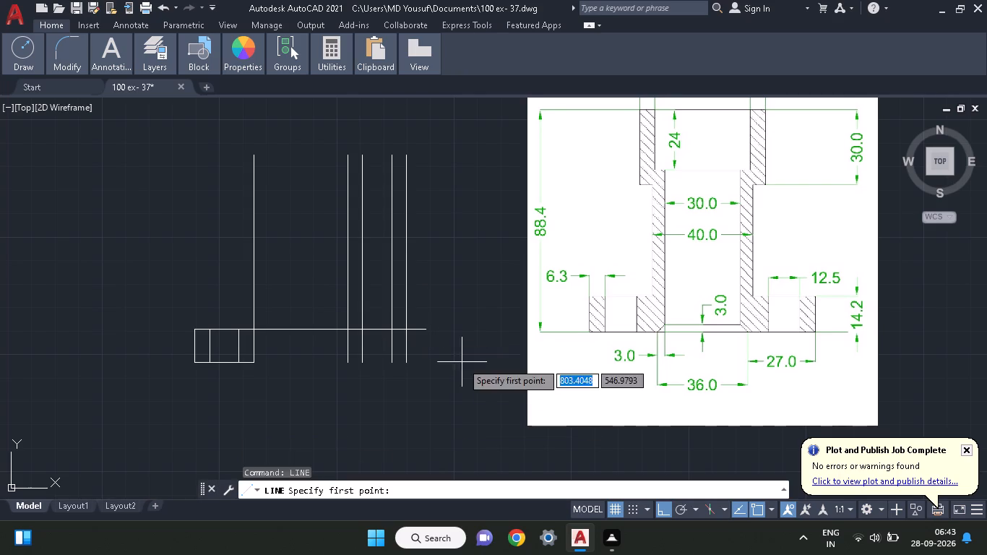
pyautogui.click(257, 364)
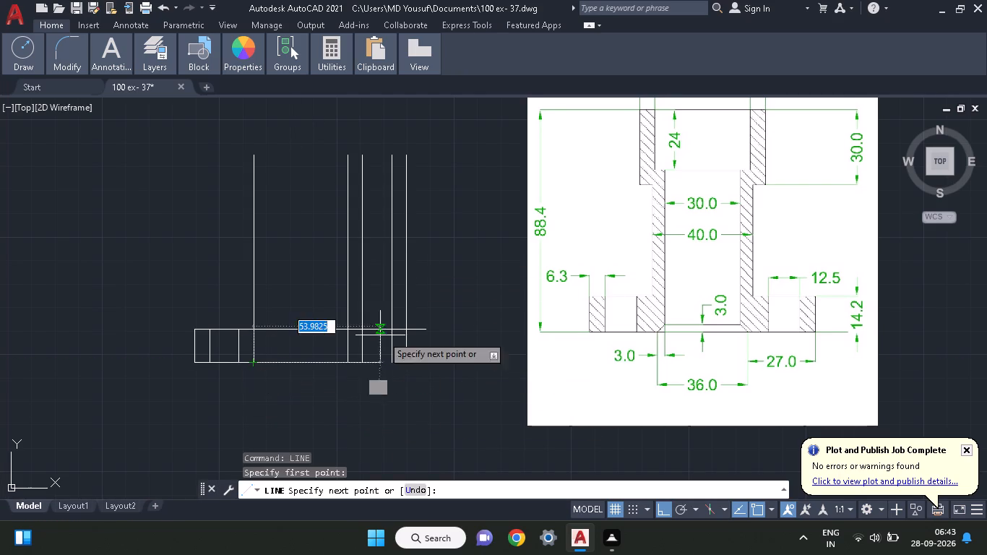
pyautogui.click(440, 356)
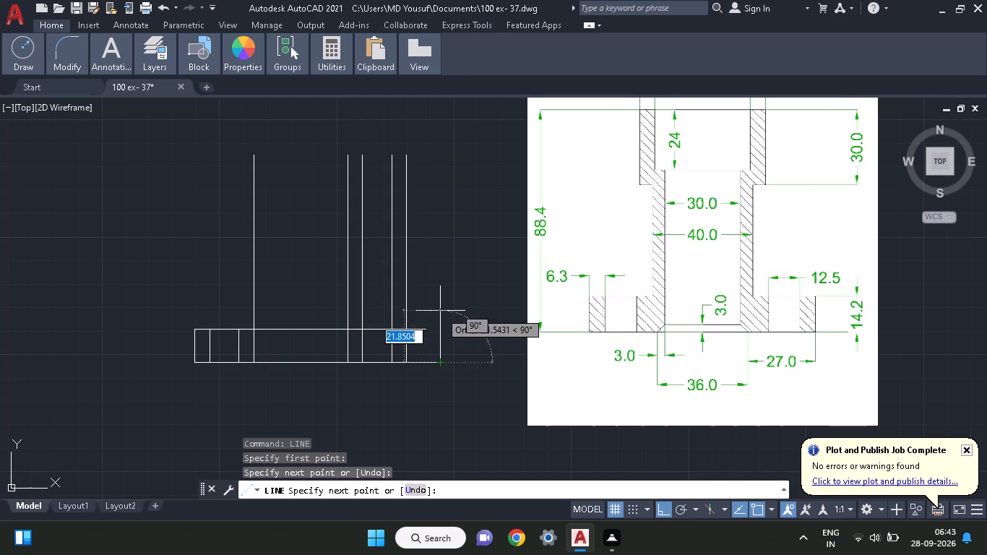
pyautogui.press('Escape')
# Trim the flange top line's overhang past the right flange and the two outermost verticals above the flange top.
pyautogui.write('tr')
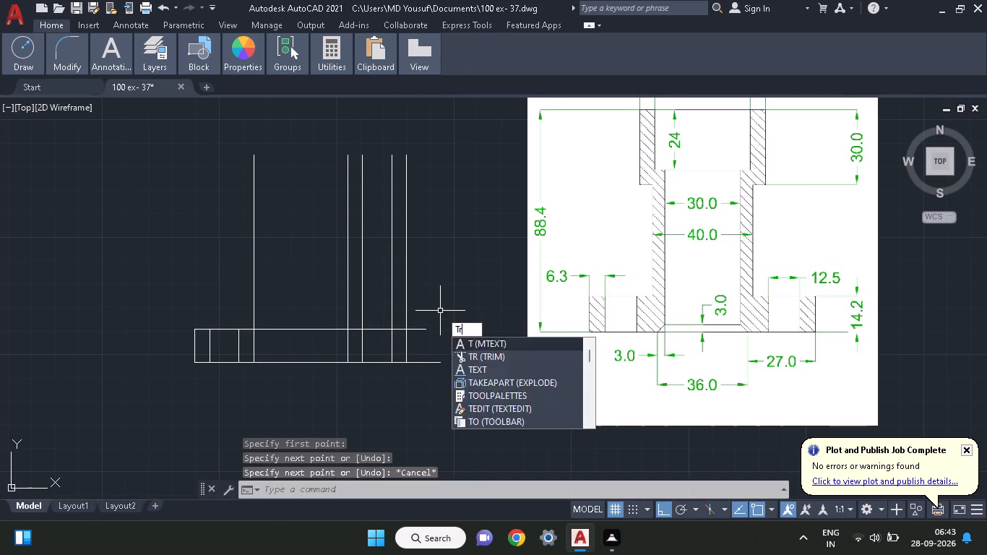
pyautogui.click(475, 348)
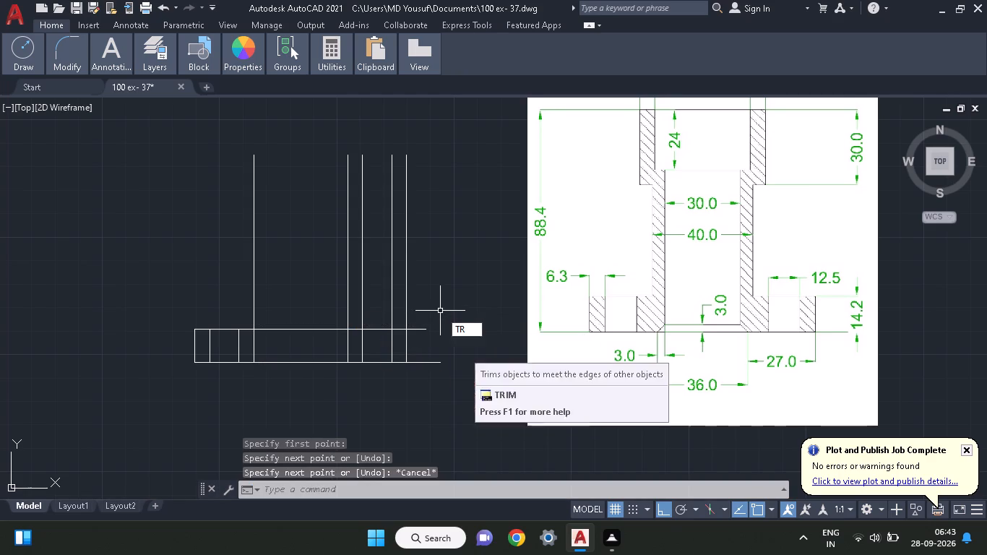
pyautogui.click(426, 331)
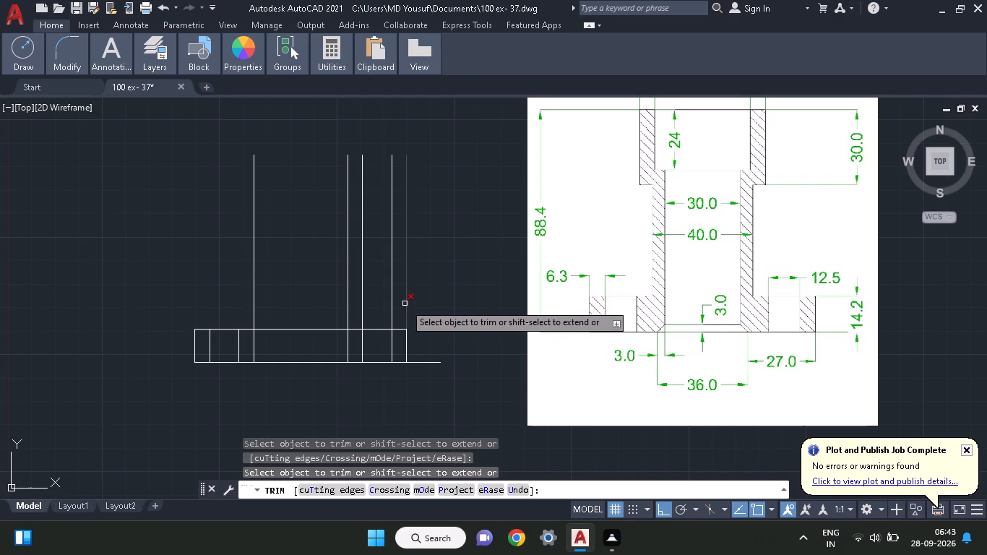
pyautogui.doubleClick(405, 304)
pyautogui.press('Escape')
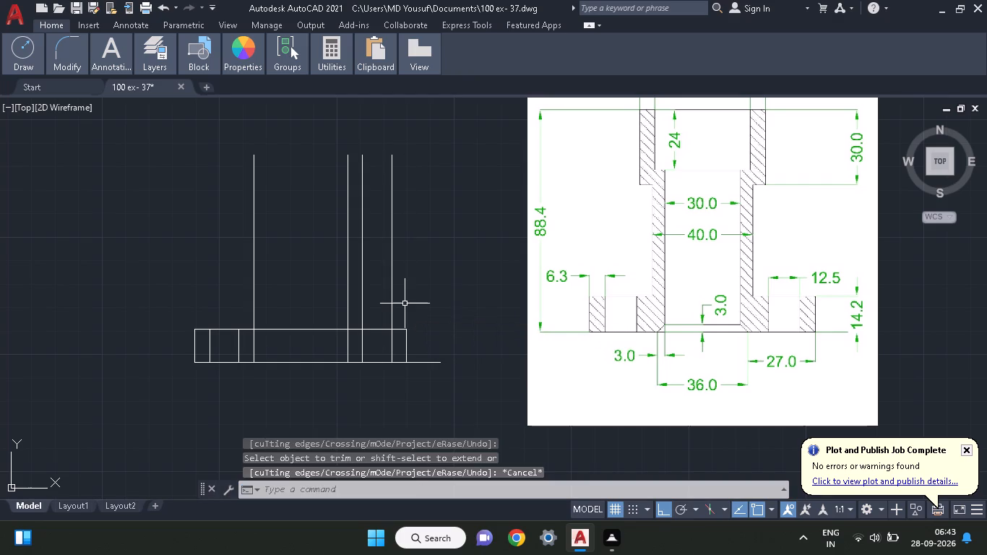
pyautogui.write('tr')
pyautogui.write('im')
pyautogui.press('space')
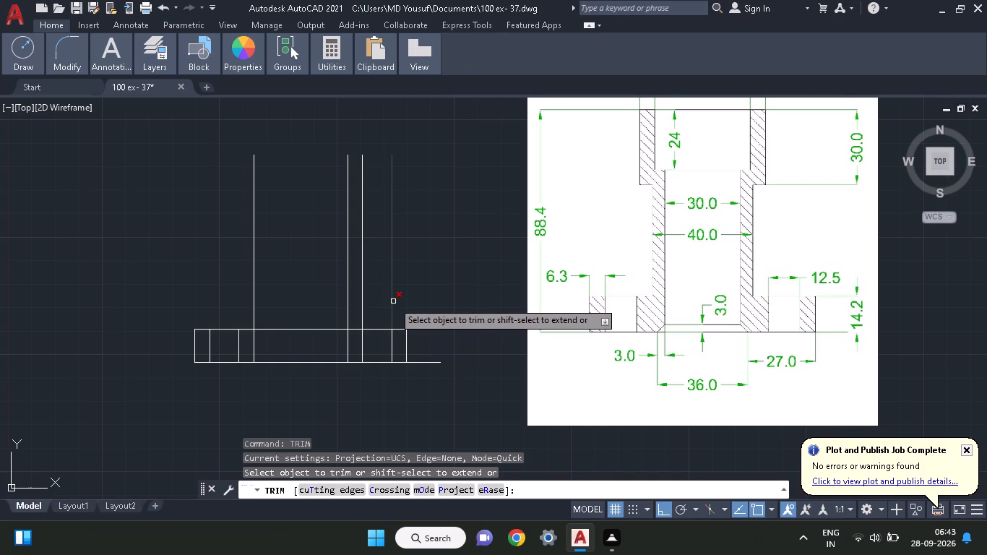
pyautogui.click(392, 307)
pyautogui.press('Escape')
# Trim the right flange's remaining inner vertical above the flange top, keeping the body's vertical at full height.
pyautogui.write('tr')
pyautogui.click(428, 329)
pyautogui.click(359, 302)
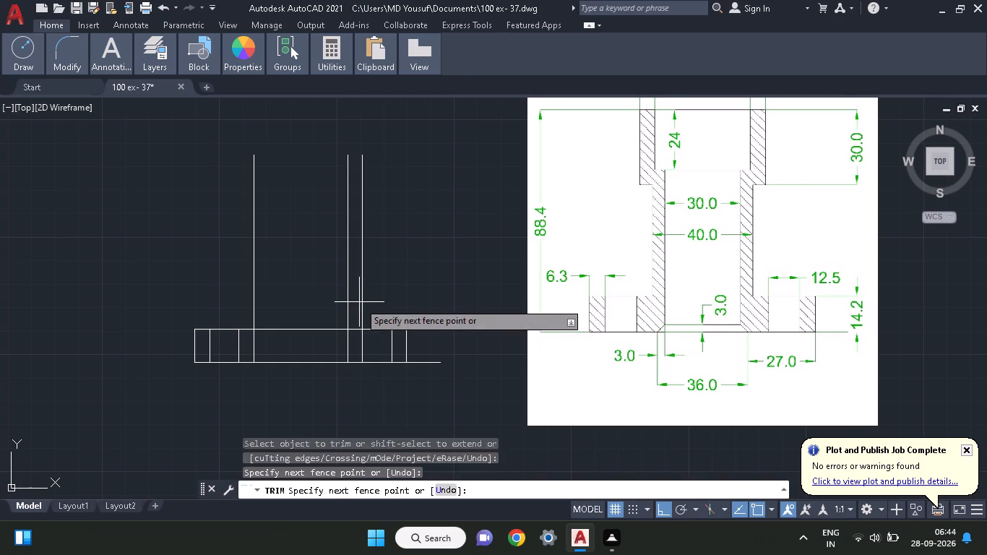
pyautogui.click(362, 300)
pyautogui.press('Escape')
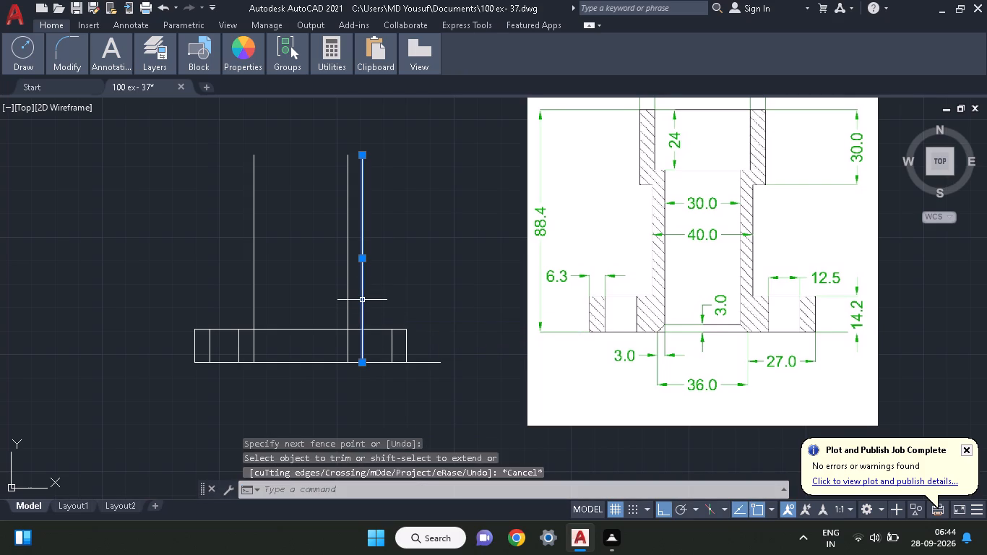
pyautogui.click(362, 300)
pyautogui.press('Escape')
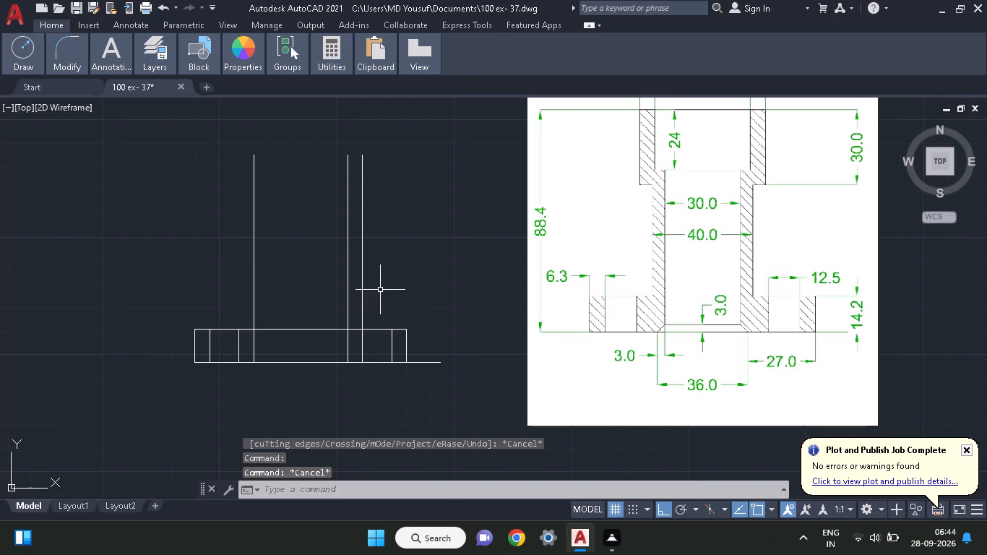
pyautogui.write('tr')
pyautogui.click(405, 327)
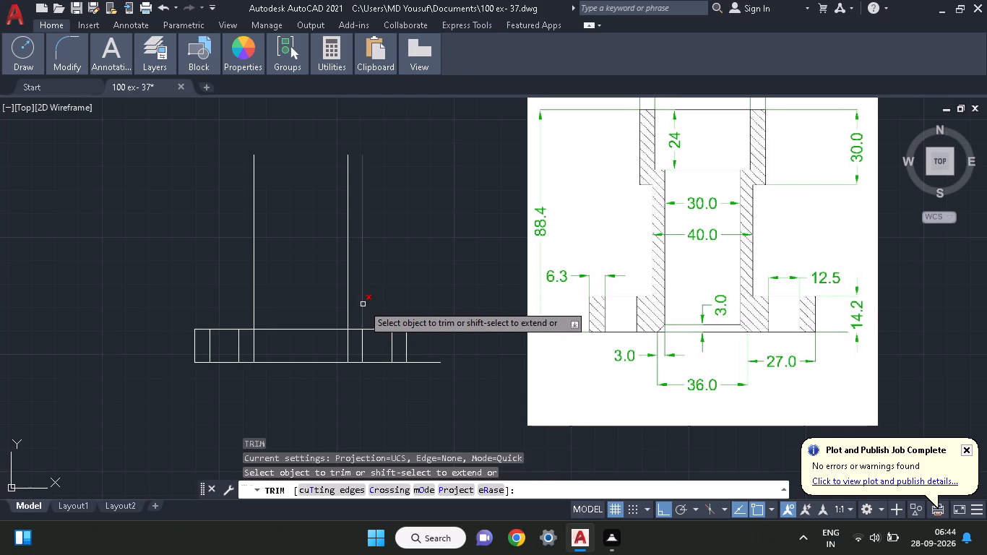
pyautogui.click(363, 304)
pyautogui.press('Escape')
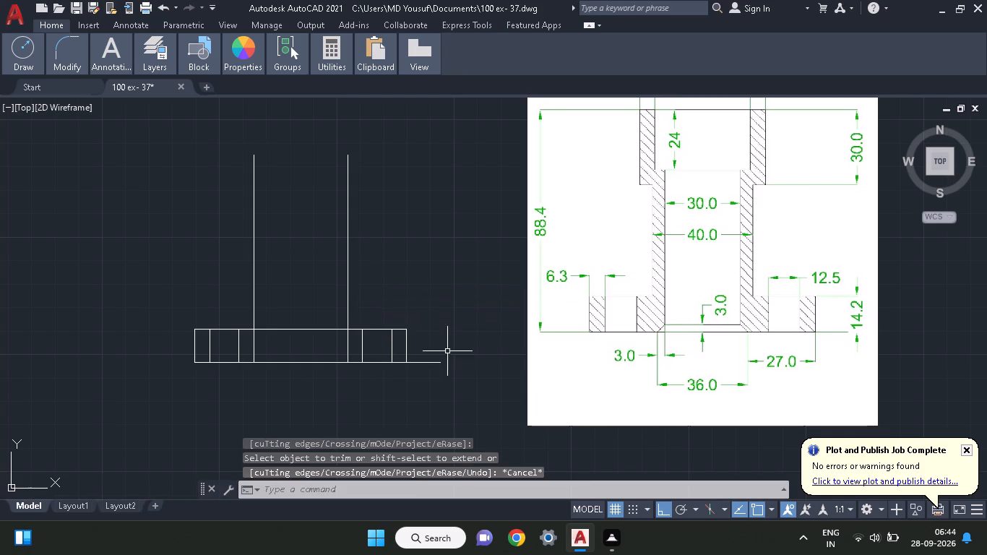
# Trim the base line's overhang beyond the right flange's outer edge.
pyautogui.write('tr')
pyautogui.click(478, 358)
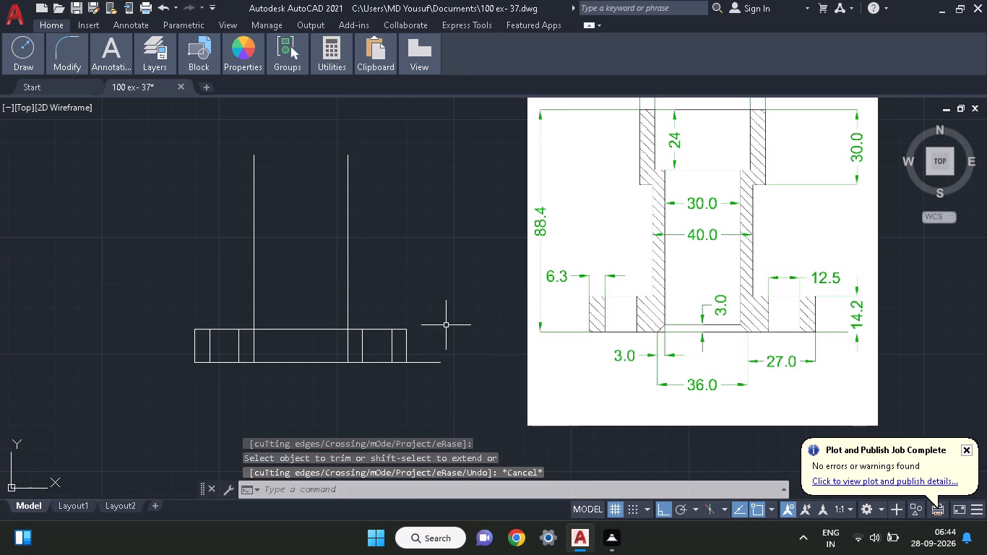
pyautogui.click(431, 363)
pyautogui.press('Escape')
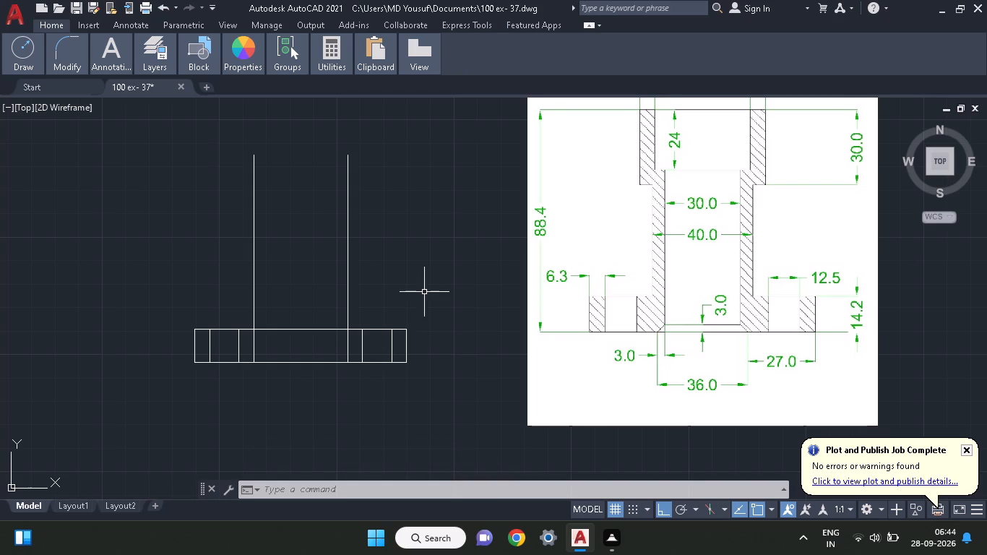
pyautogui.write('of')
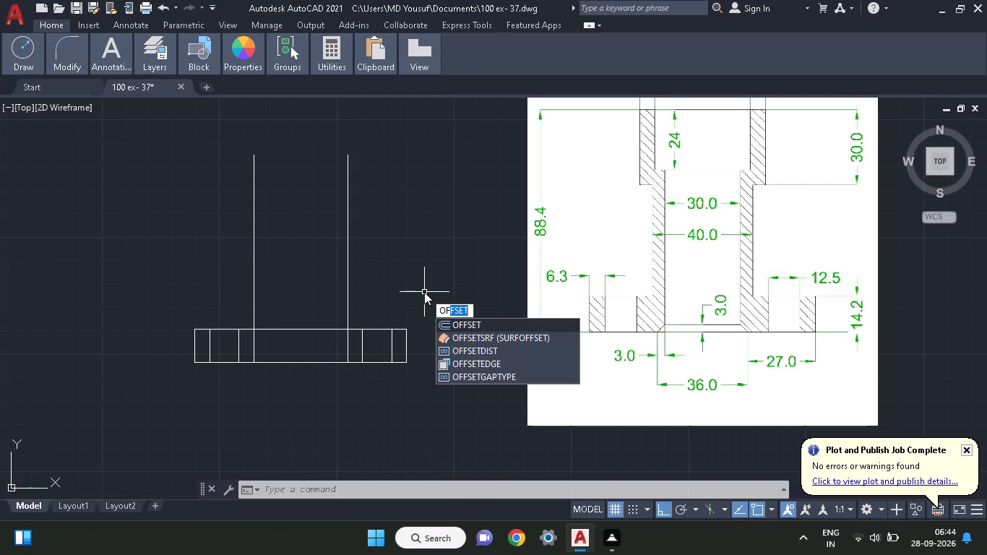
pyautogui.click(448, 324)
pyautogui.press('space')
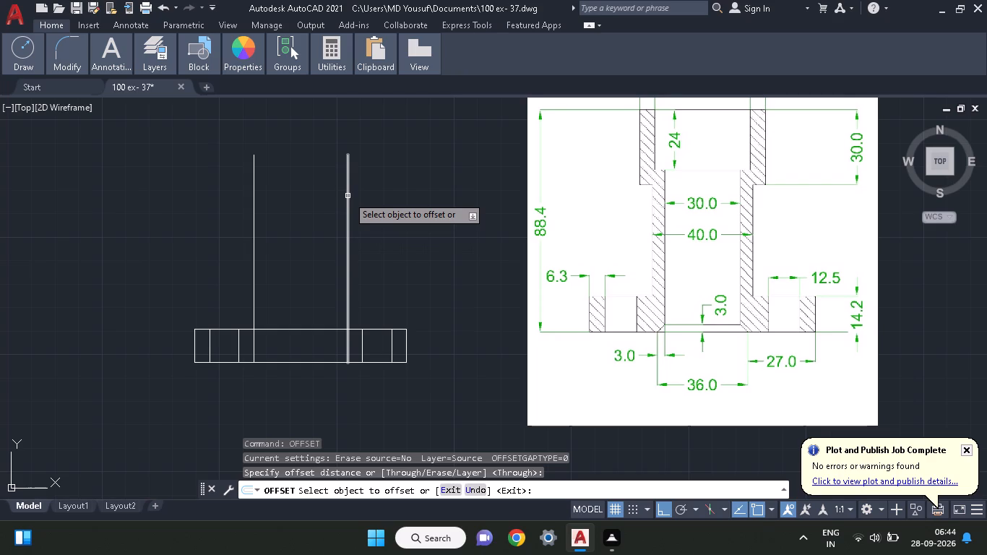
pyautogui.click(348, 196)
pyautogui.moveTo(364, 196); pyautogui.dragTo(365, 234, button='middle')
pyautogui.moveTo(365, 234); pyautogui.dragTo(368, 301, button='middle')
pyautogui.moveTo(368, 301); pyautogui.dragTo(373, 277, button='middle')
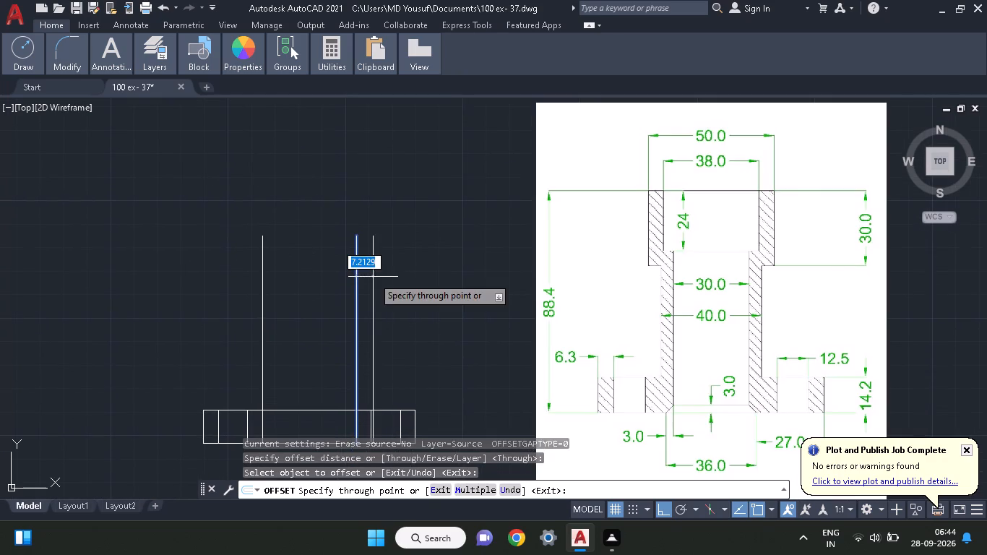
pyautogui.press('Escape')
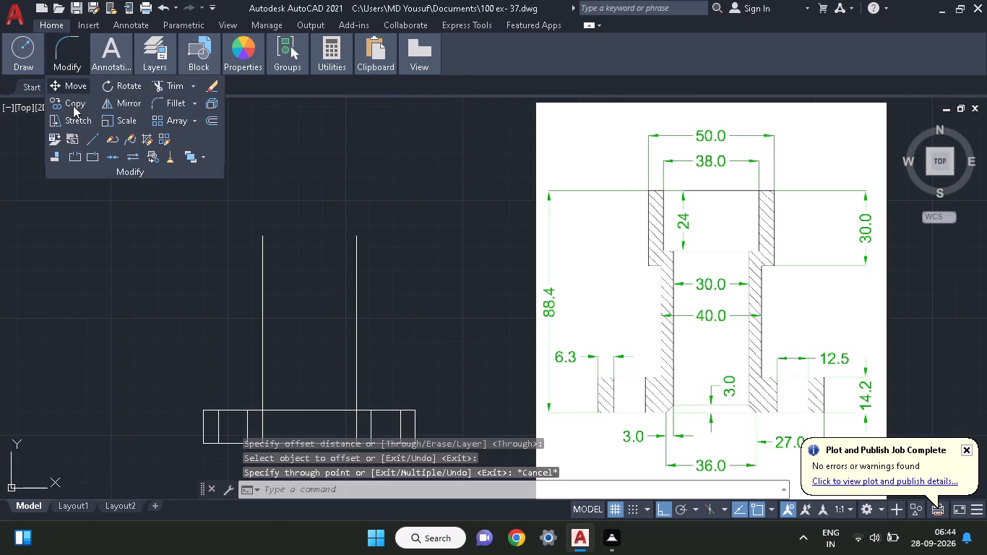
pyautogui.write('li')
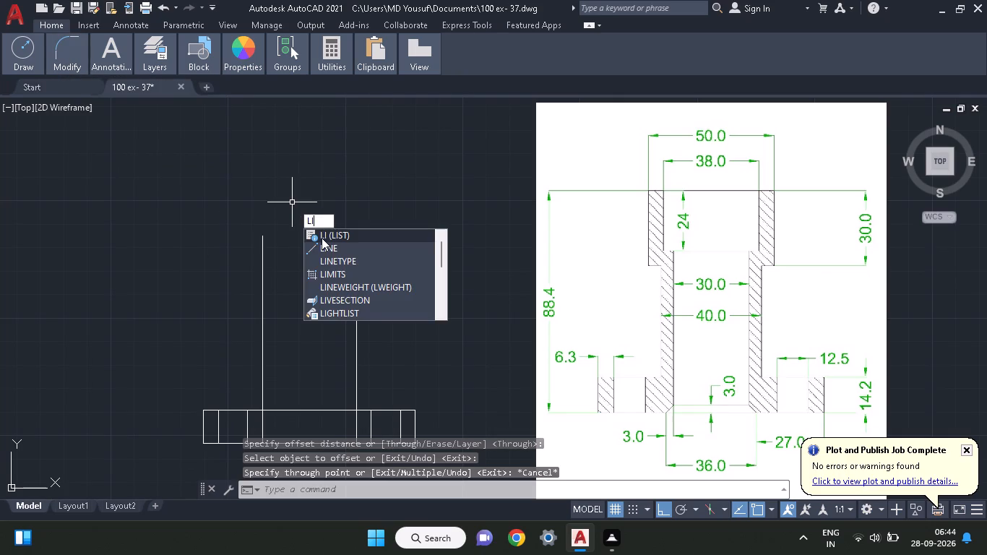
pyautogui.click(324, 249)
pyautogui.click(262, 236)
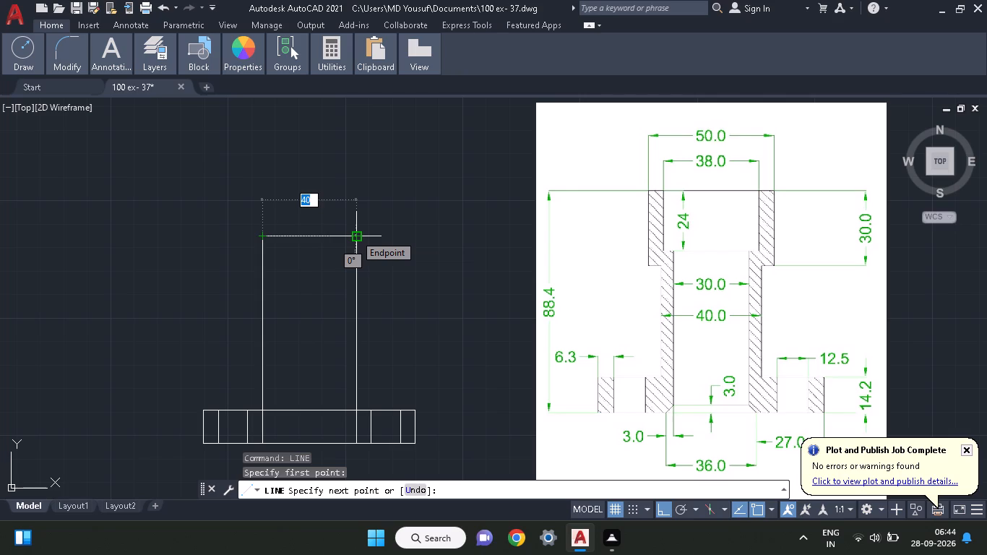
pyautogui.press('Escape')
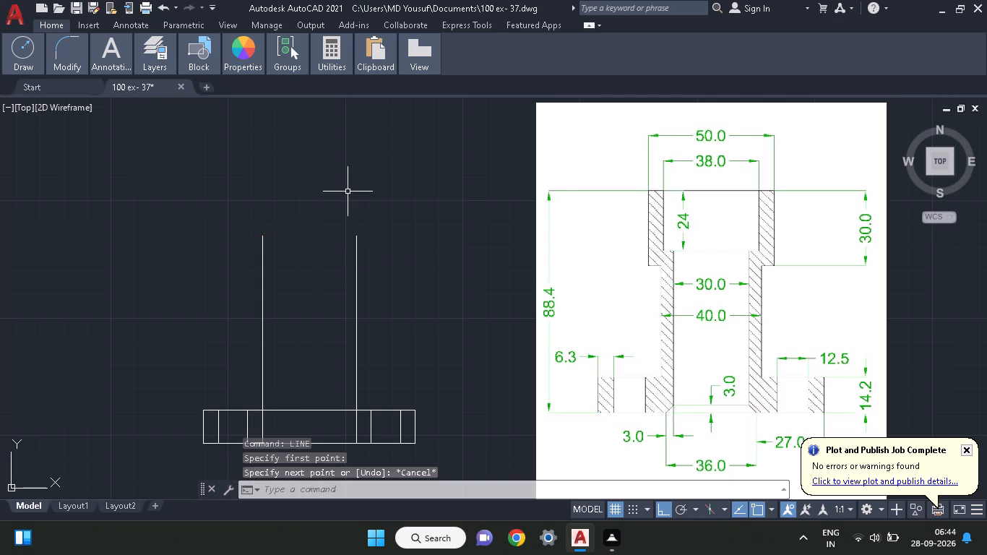
# Offset the right and left body verticals outward by 5 to form the upper collar's outer walls.
pyautogui.write('of')
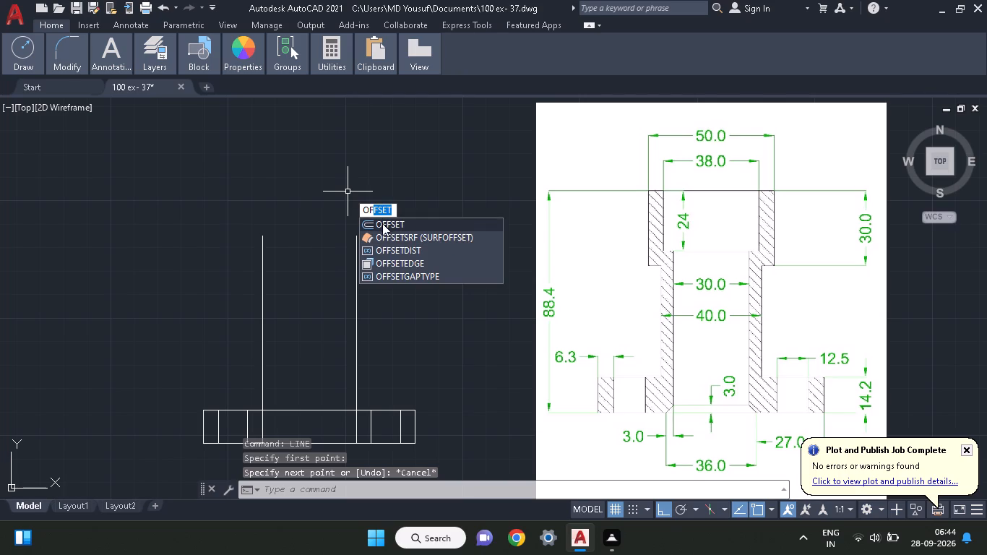
pyautogui.click(382, 224)
pyautogui.press('space')
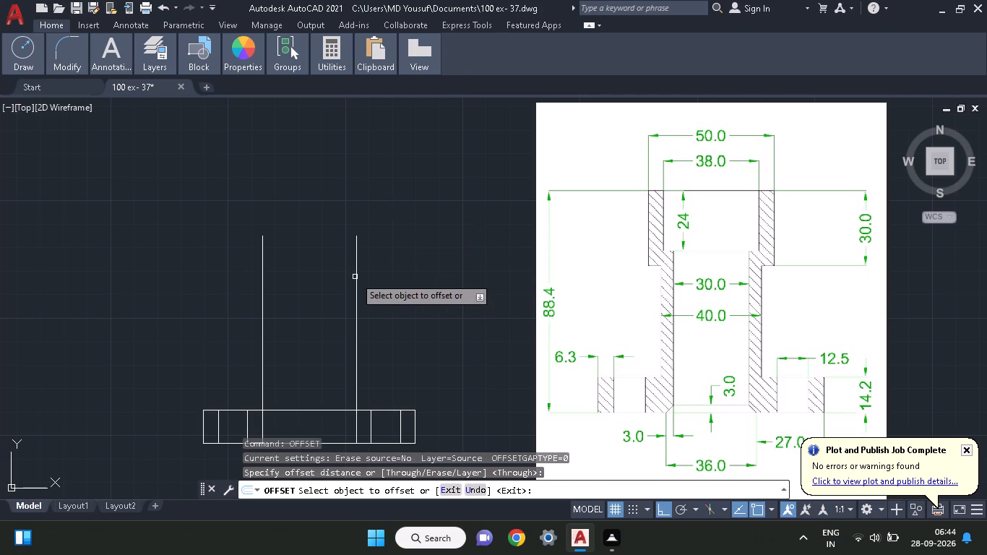
pyautogui.click(355, 272)
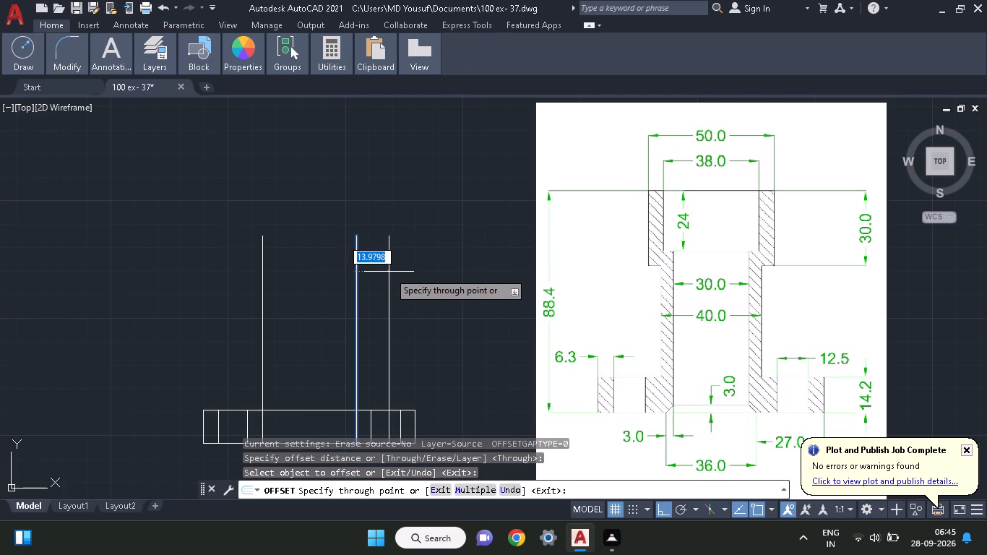
pyautogui.press('5')
pyautogui.press('Return')
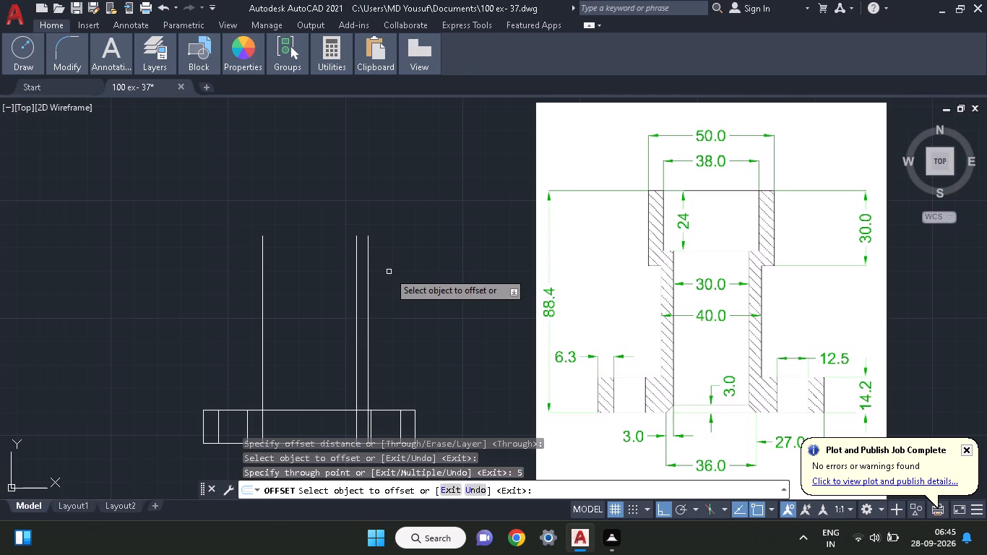
pyautogui.click(262, 304)
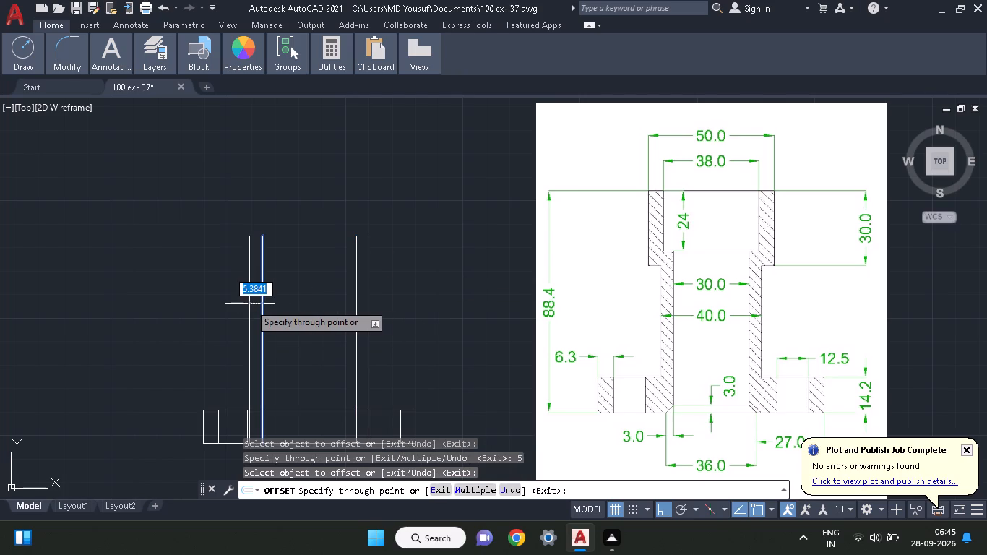
pyautogui.press('5')
pyautogui.press('Return')
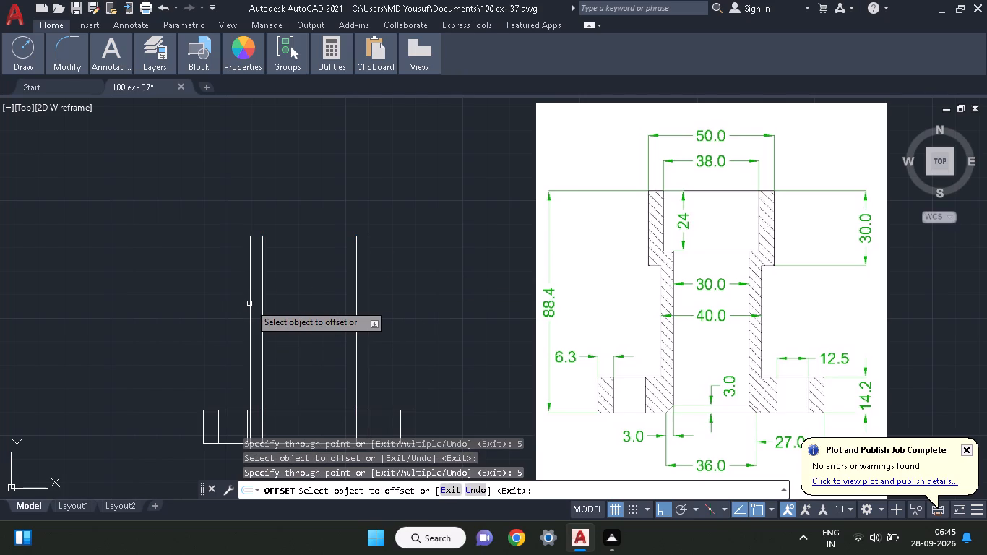
pyautogui.press('Escape')
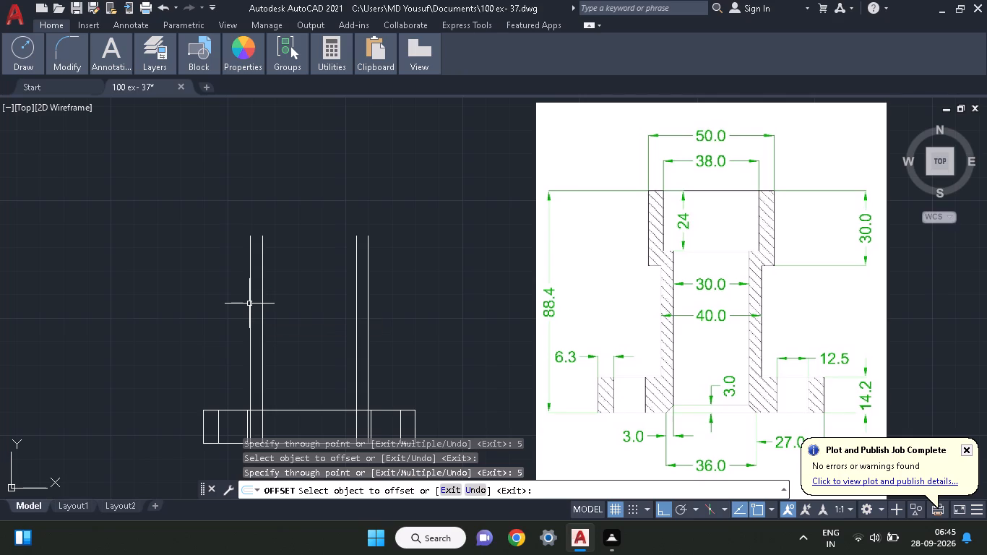
# Draw a line 30 down from the right outer wall's top end, continuing horizontally across to the left outer wall.
pyautogui.write('lin')
pyautogui.write('e')
pyautogui.press('space')
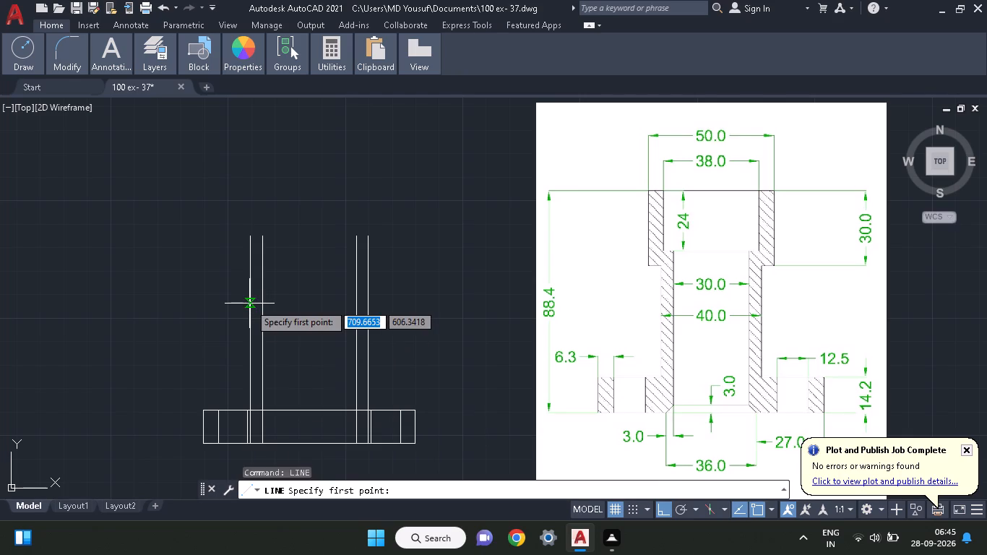
pyautogui.click(370, 235)
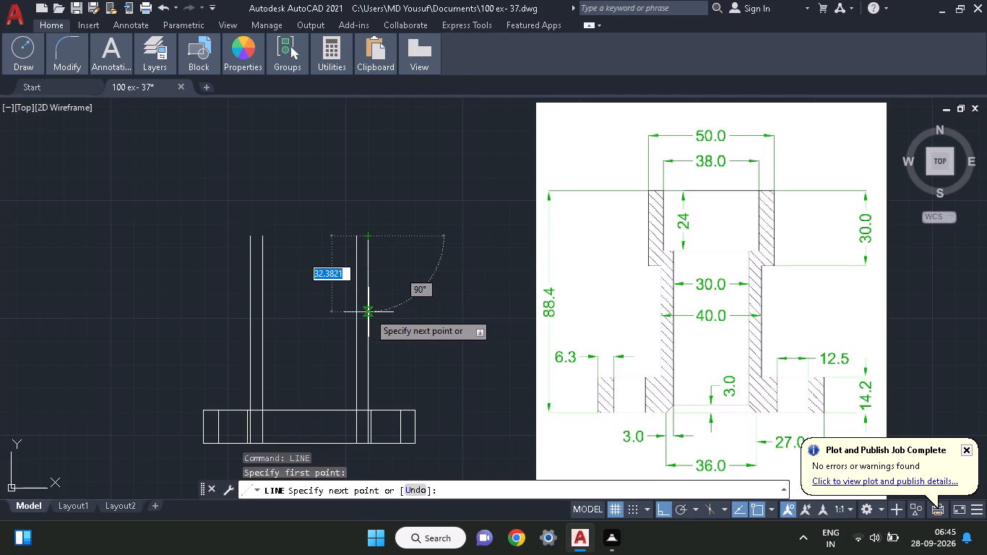
pyautogui.write('30')
pyautogui.press('Return')
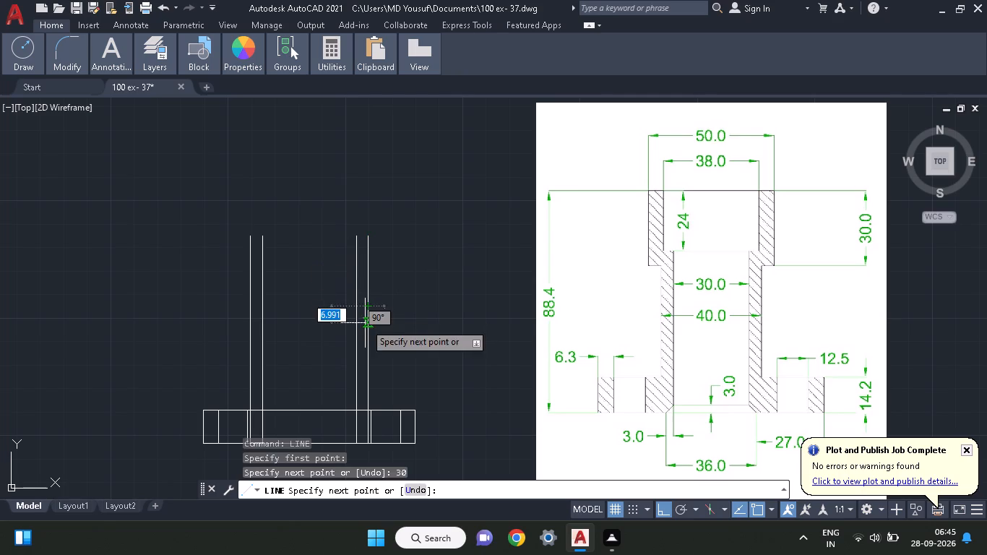
pyautogui.click(249, 309)
pyautogui.press('Escape')
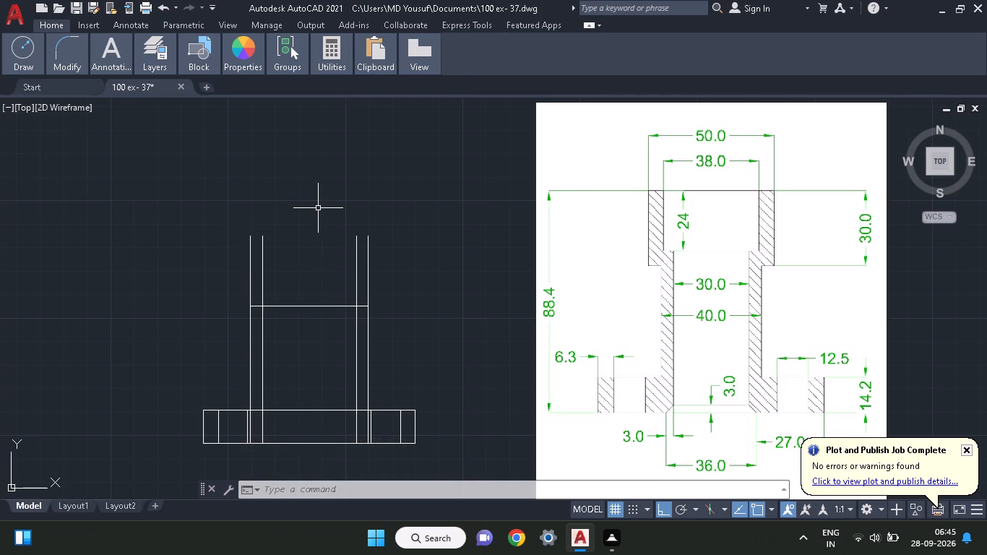
# Trim both outer collar walls below the collar's bottom line, including their segments inside the flange.
pyautogui.write('tr')
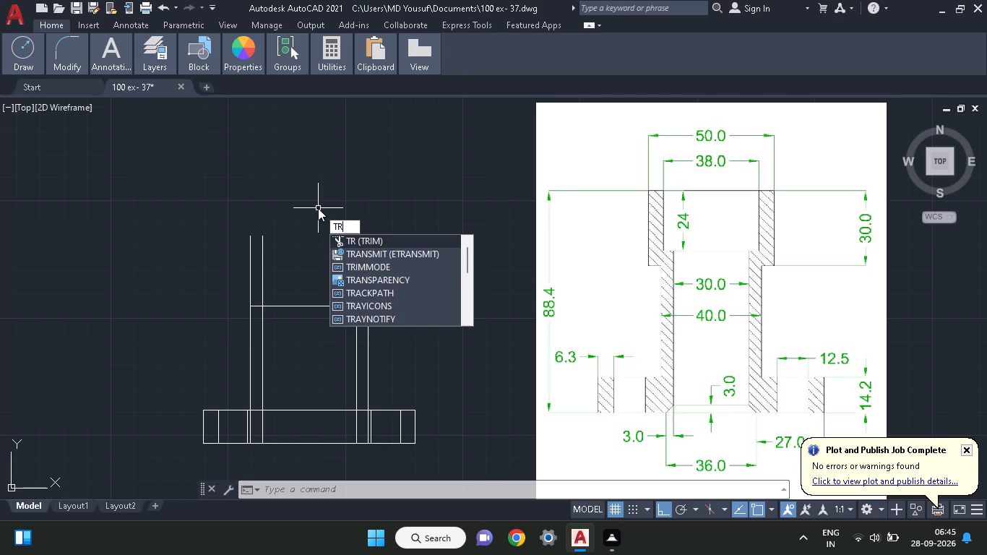
pyautogui.click(368, 241)
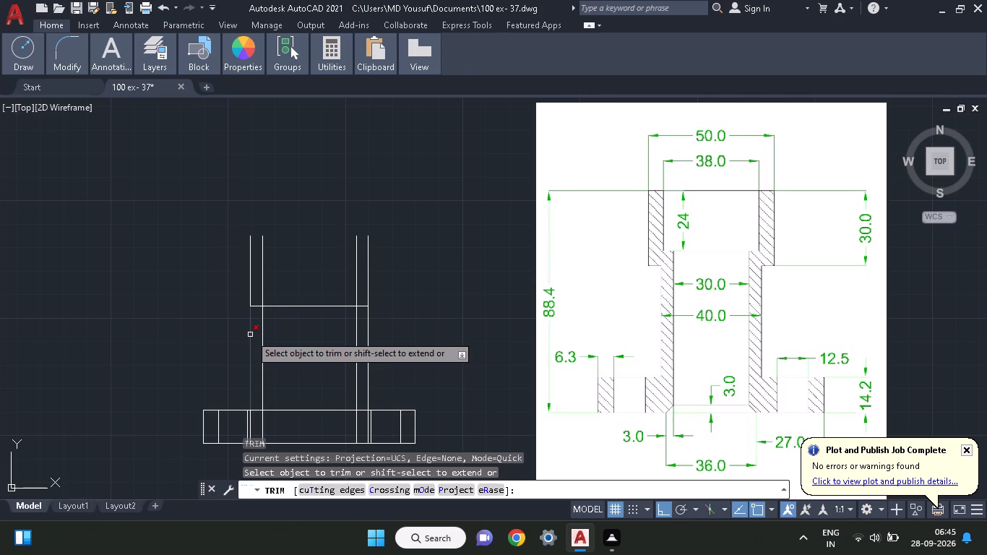
pyautogui.click(250, 335)
pyautogui.moveTo(282, 388); pyautogui.dragTo(288, 345, button='middle')
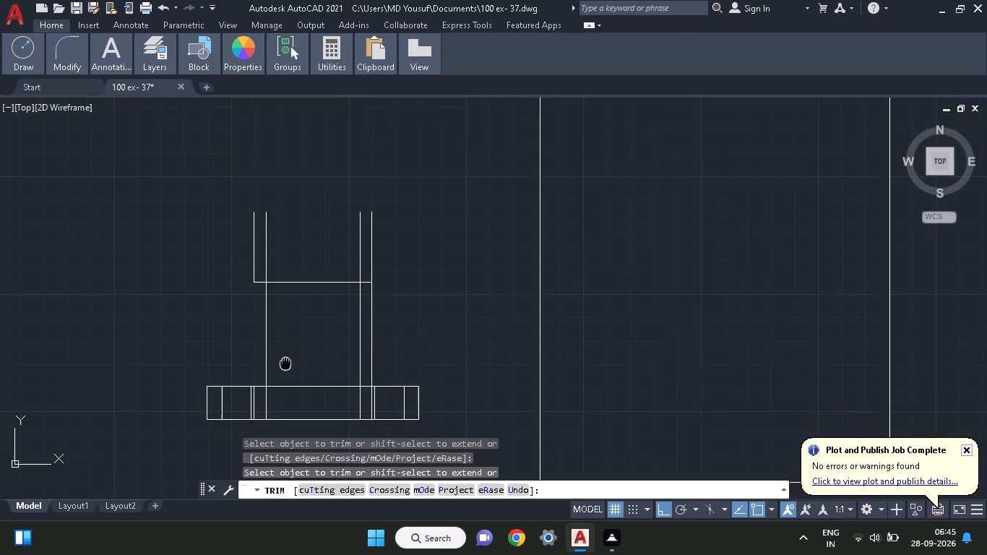
pyautogui.moveTo(288, 345); pyautogui.dragTo(291, 312, button='middle')
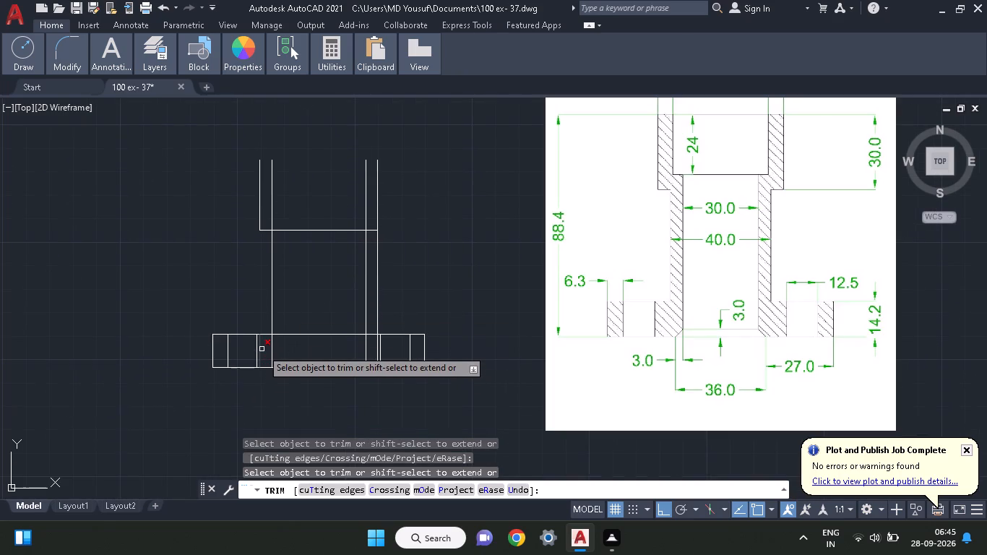
pyautogui.click(262, 349)
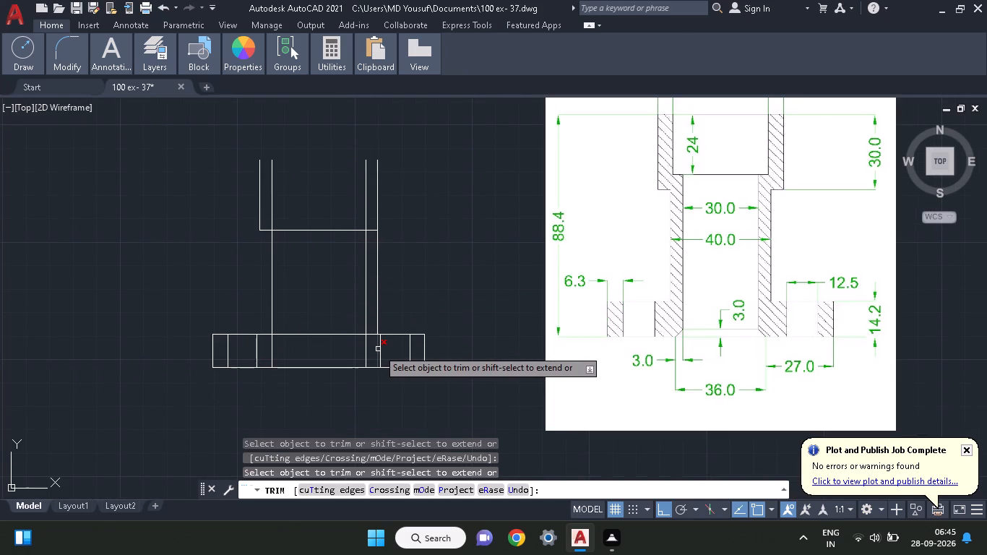
pyautogui.click(378, 349)
pyautogui.click(375, 295)
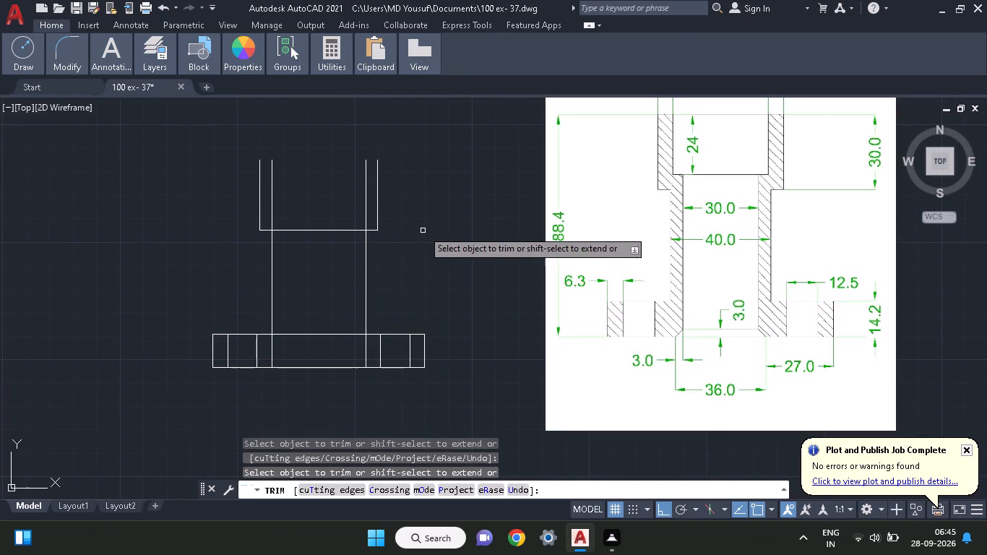
pyautogui.moveTo(423, 230); pyautogui.dragTo(397, 301, button='middle')
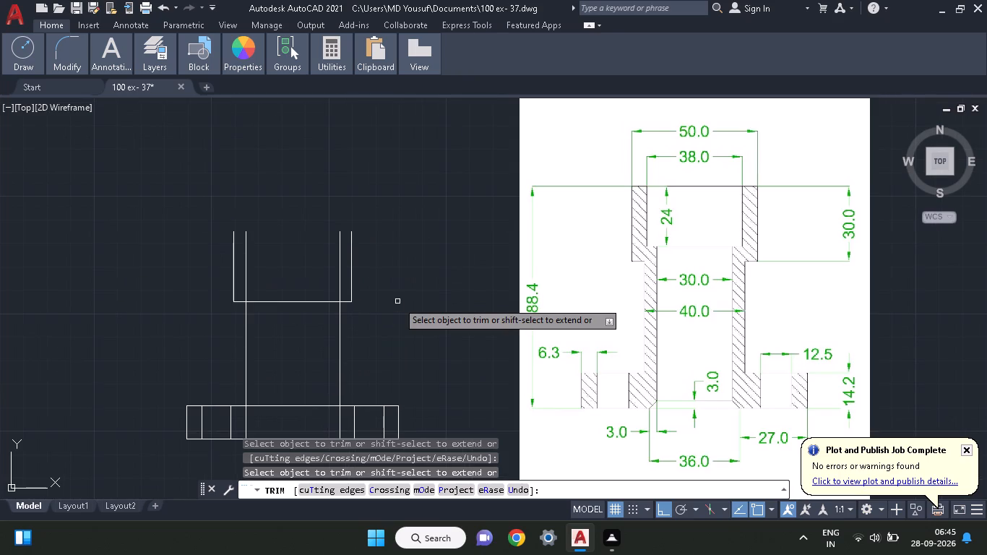
pyautogui.press('Escape')
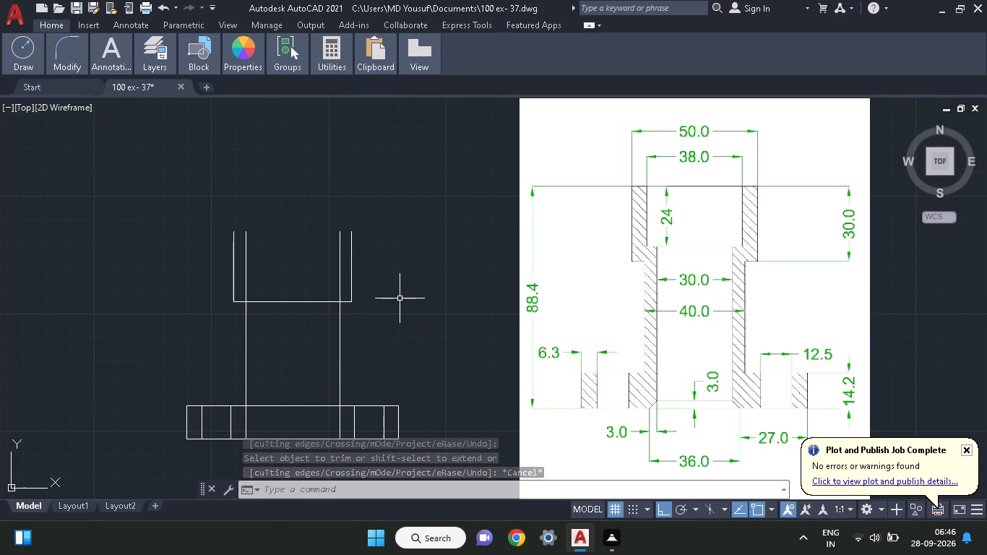
# Trim the left and right body verticals above the collar's bottom line.
pyautogui.moveTo(400, 298); pyautogui.dragTo(401, 272, button='middle')
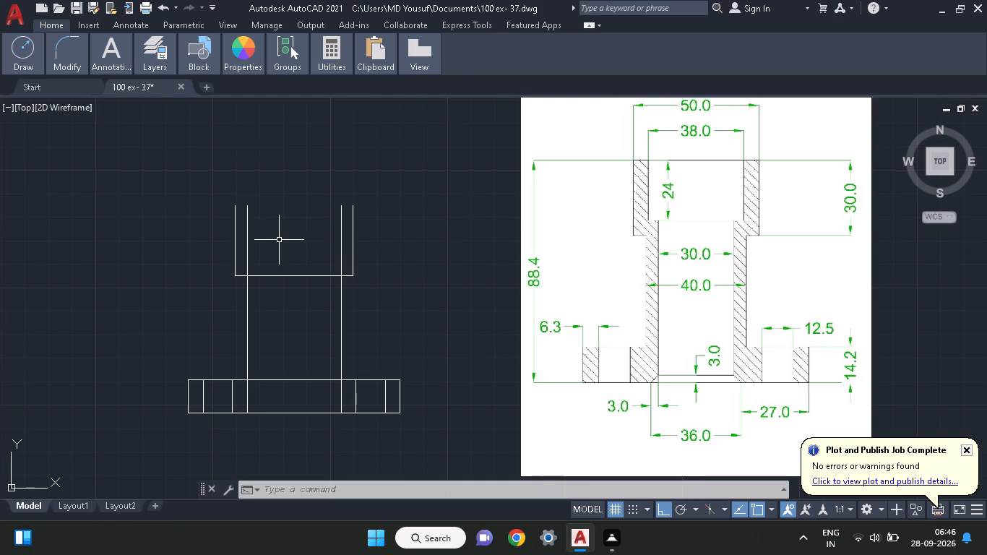
pyautogui.write('tr')
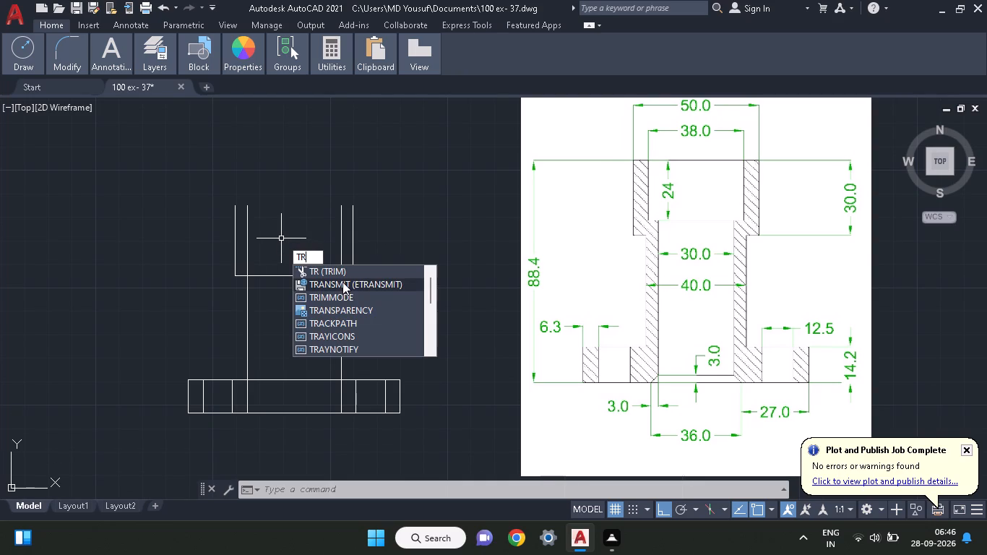
pyautogui.write('im')
pyautogui.press('space')
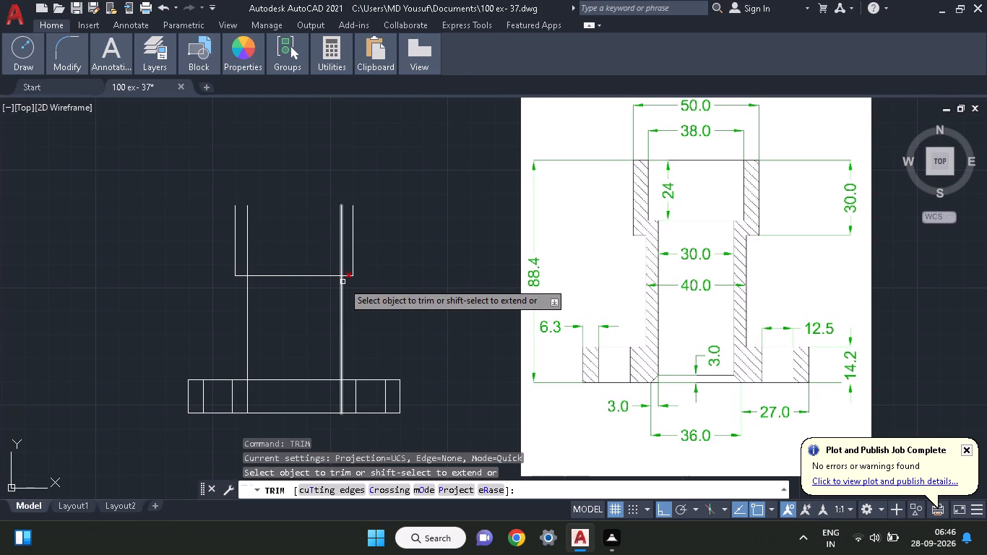
pyautogui.click(247, 253)
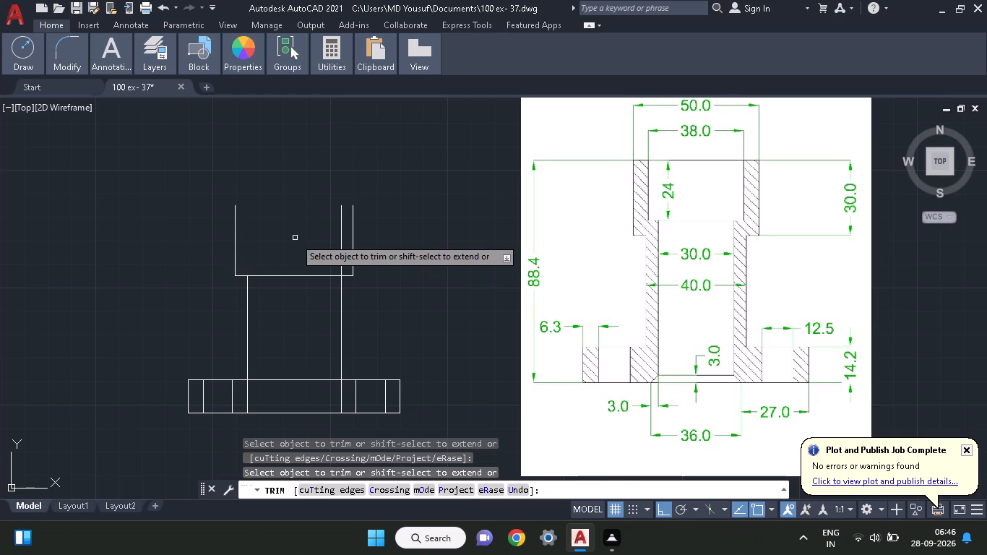
pyautogui.press('Escape')
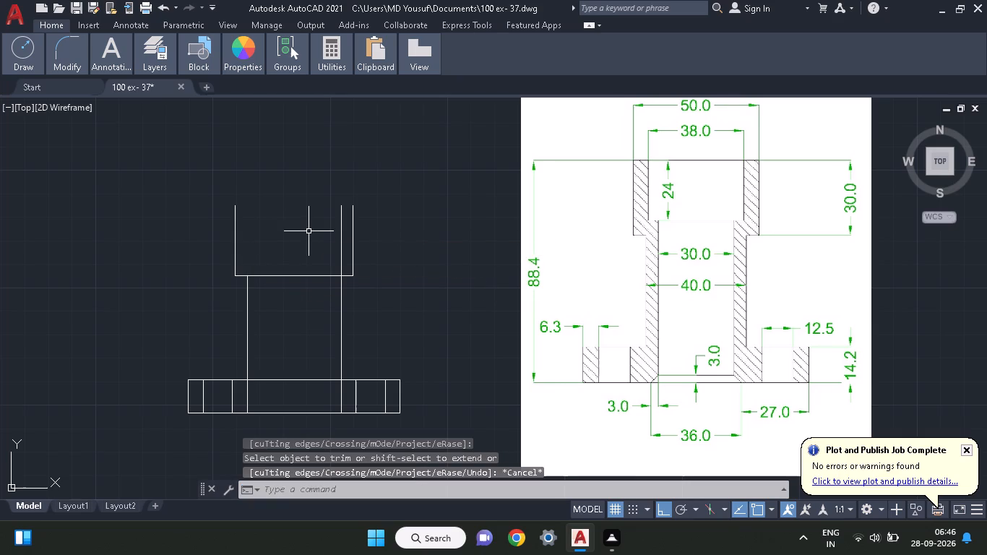
pyautogui.write('tr')
pyautogui.write('im')
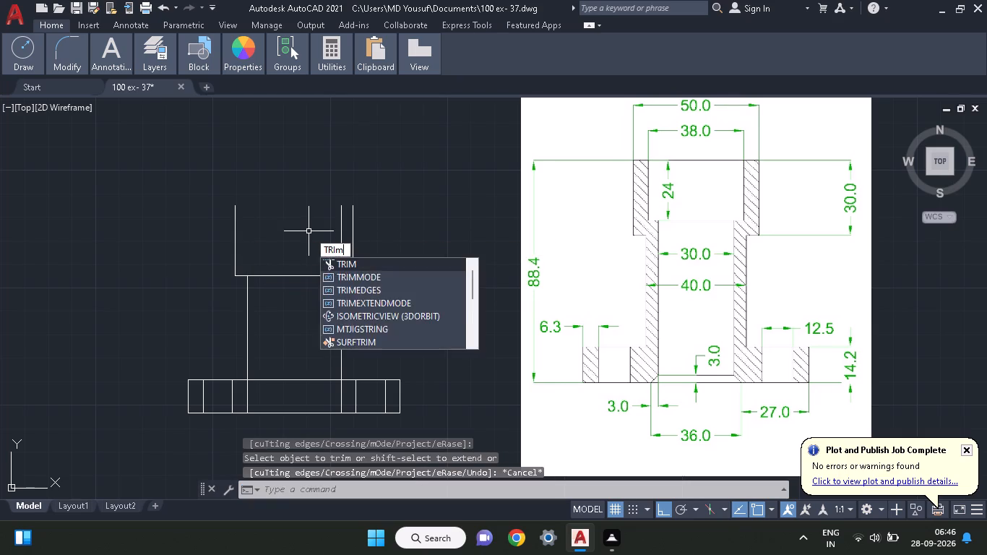
pyautogui.press('space')
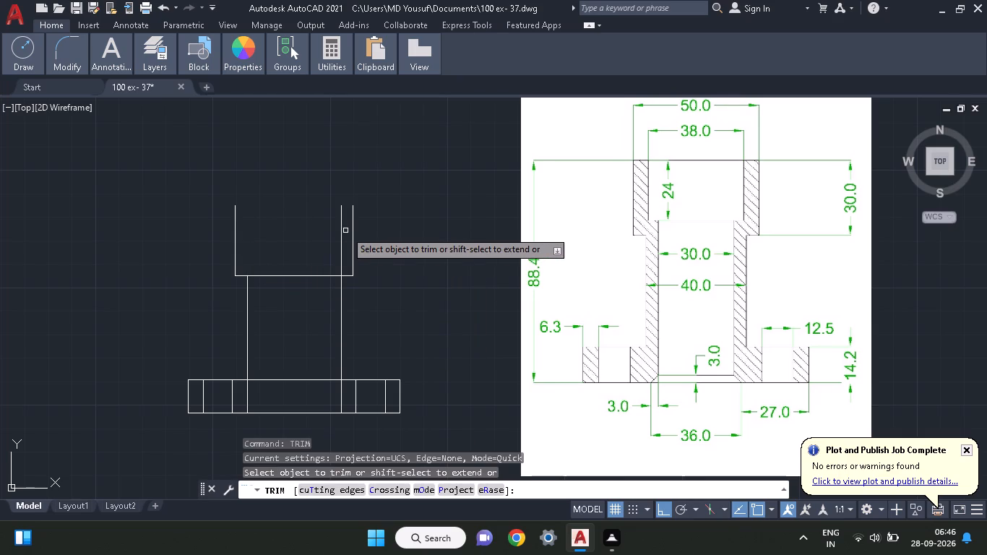
pyautogui.click(341, 238)
pyautogui.press('Escape')
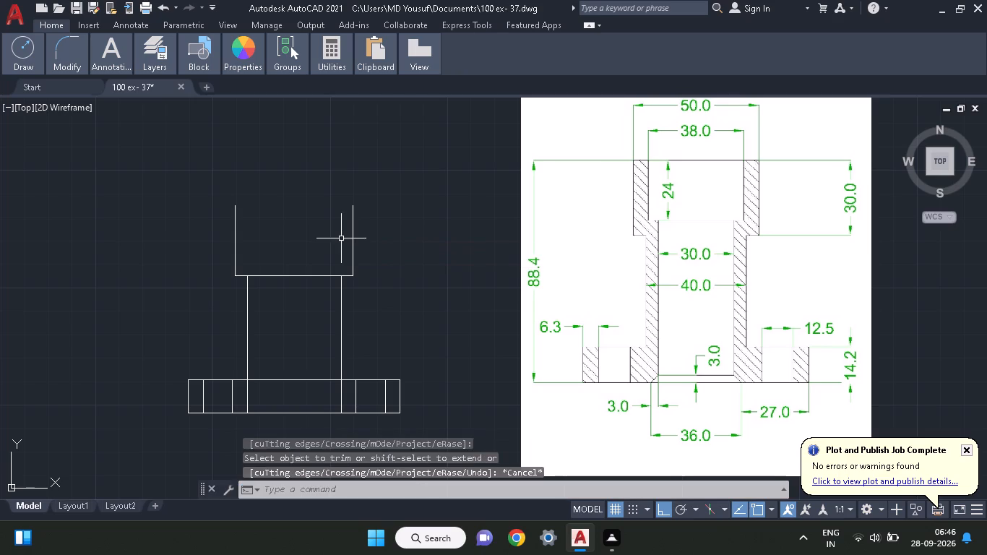
# Trim the collar's bottom line between the left and right body walls.
pyautogui.write('trim')
pyautogui.press('space')
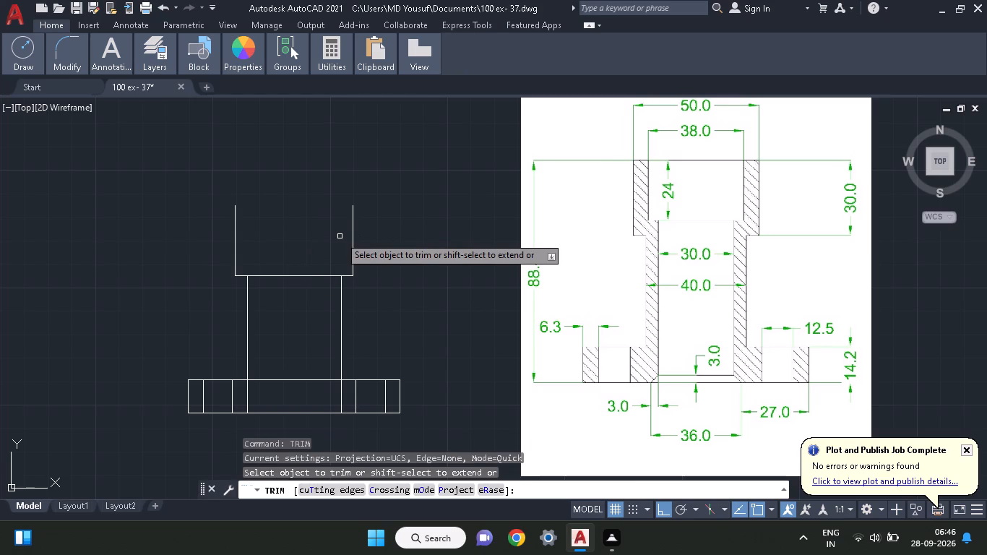
pyautogui.click(310, 275)
pyautogui.press('Escape')
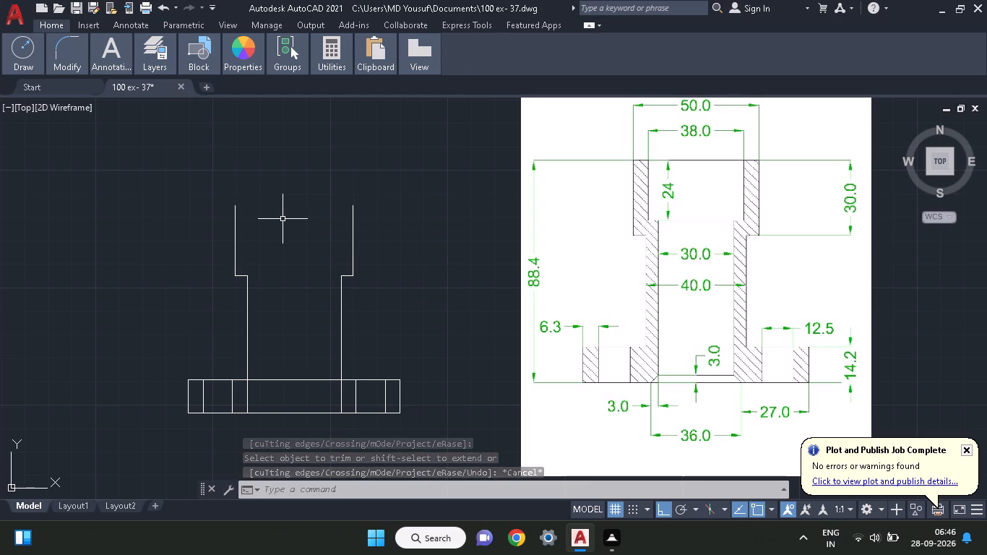
# Offset the left body wall inward by 5 to form the left bore wall.
pyautogui.press('o')
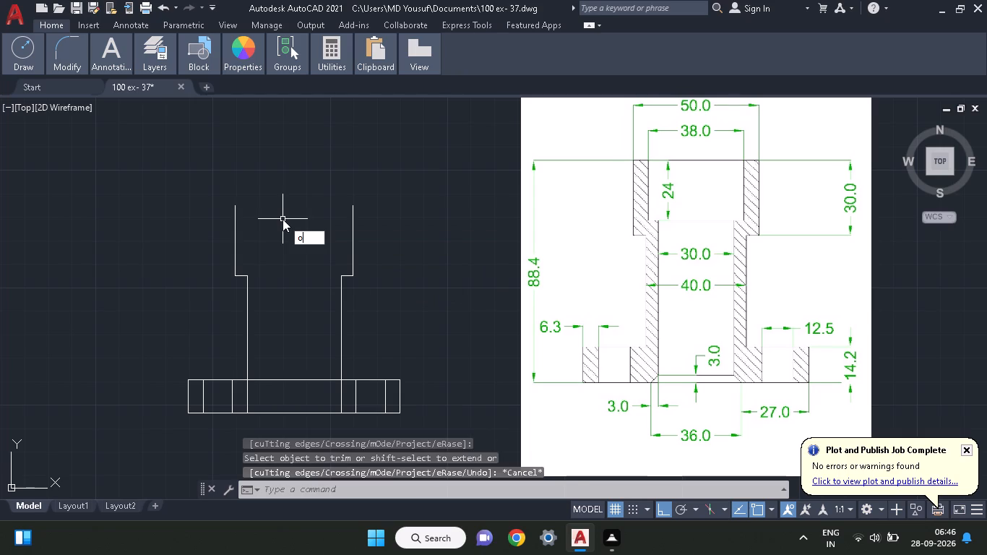
pyautogui.write('ff')
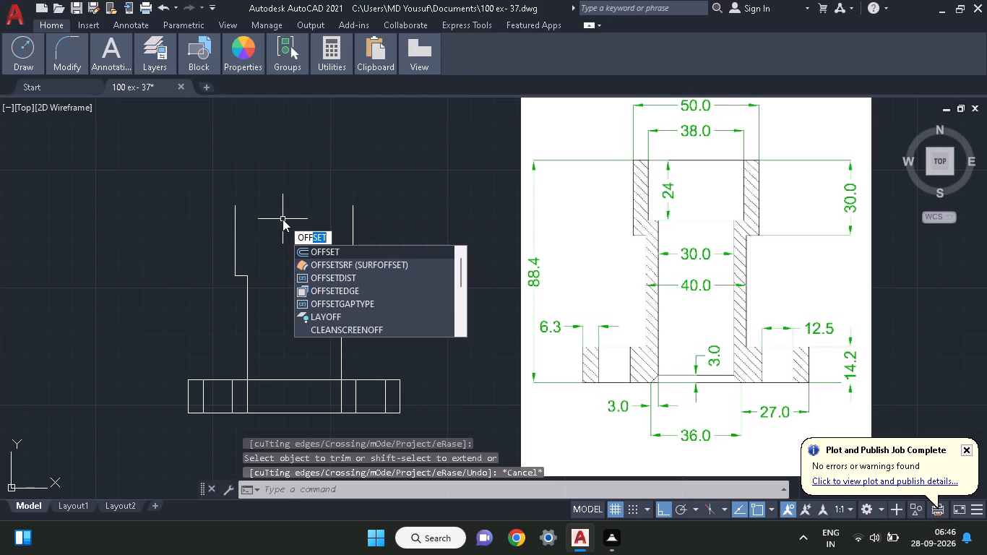
pyautogui.write('set')
pyautogui.press('space')
pyautogui.press('space')
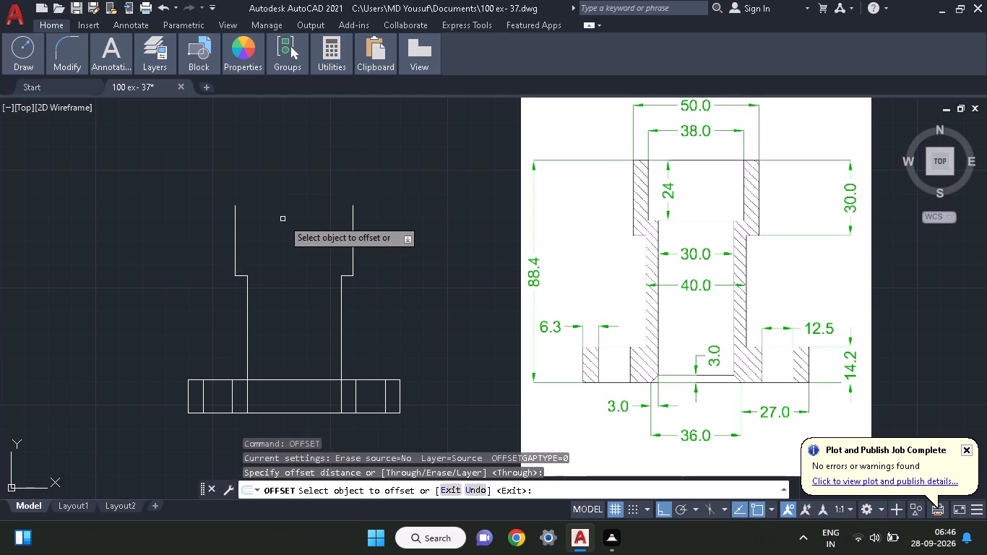
pyautogui.click(249, 323)
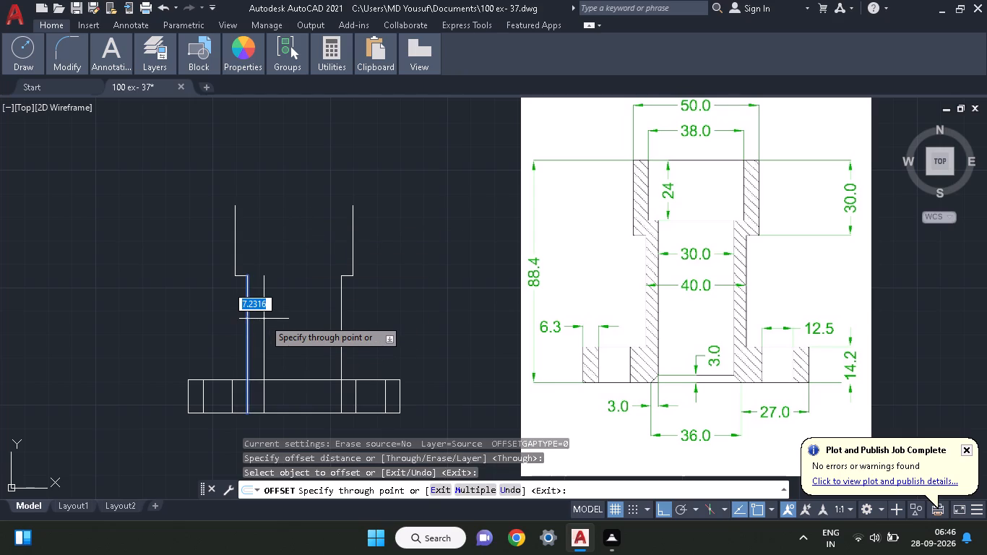
pyautogui.press('5')
pyautogui.press('Return')
pyautogui.press('Escape')
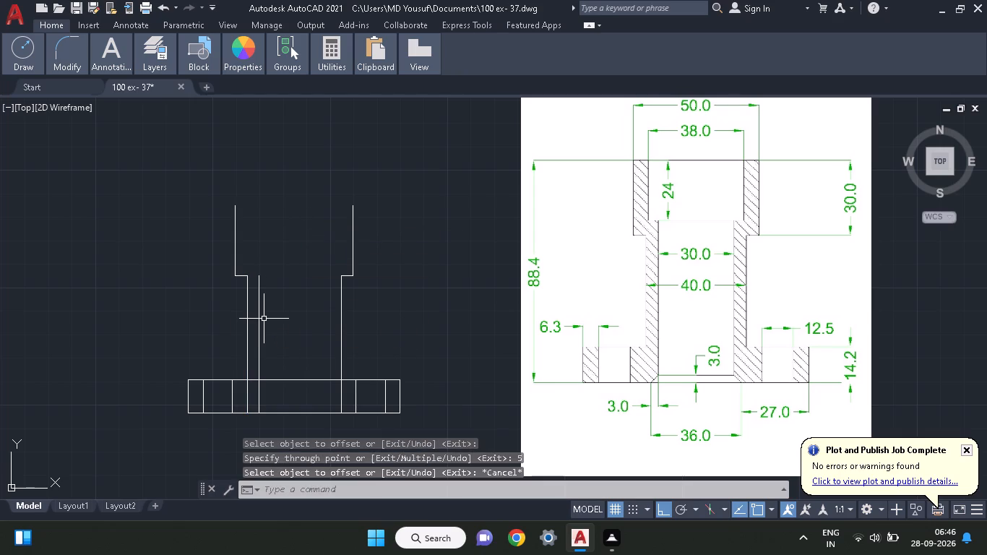
# Offset the right body wall inward by 5 to form the right bore wall.
pyautogui.write('offser')
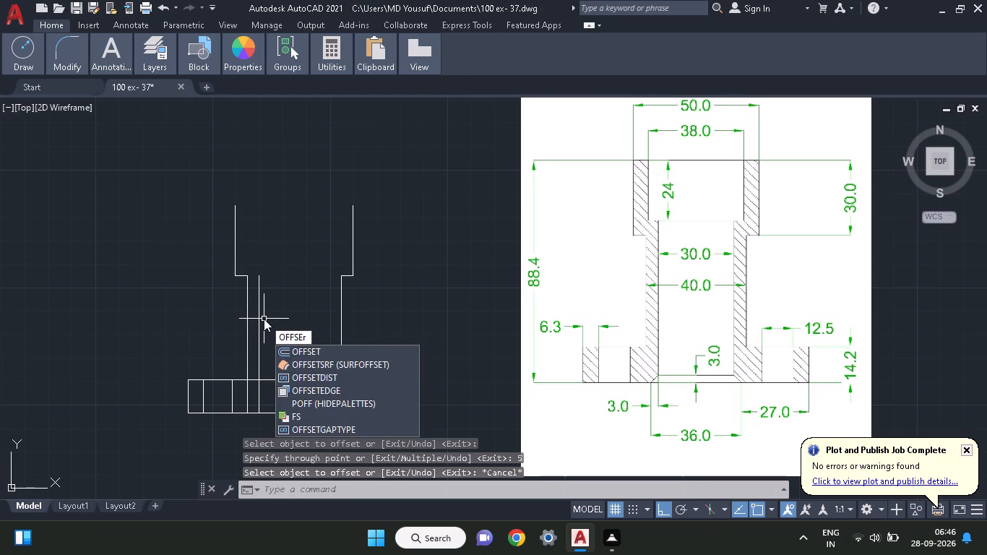
pyautogui.press('BackSpace')
pyautogui.press('y')
pyautogui.press('BackSpace')
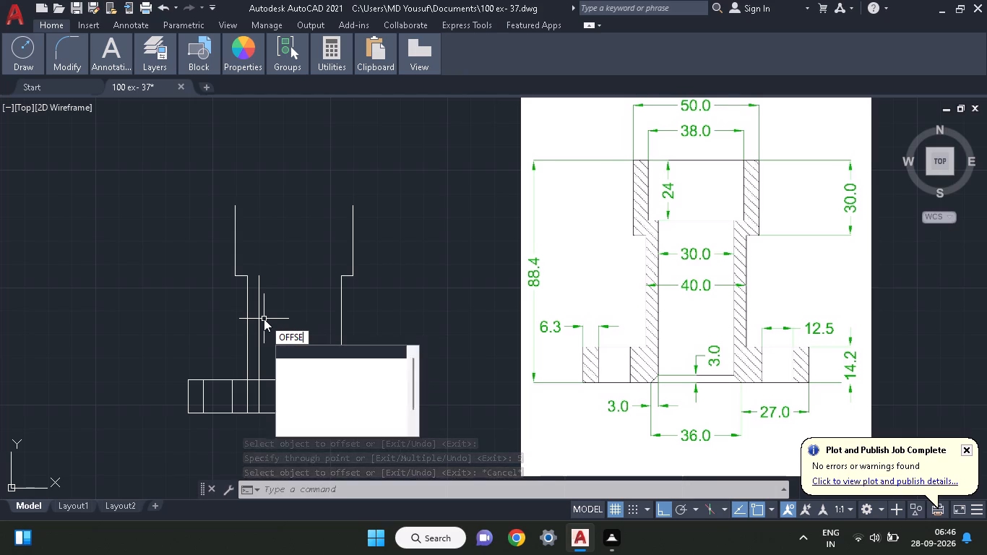
pyautogui.write('t')
pyautogui.press('space')
pyautogui.press('space')
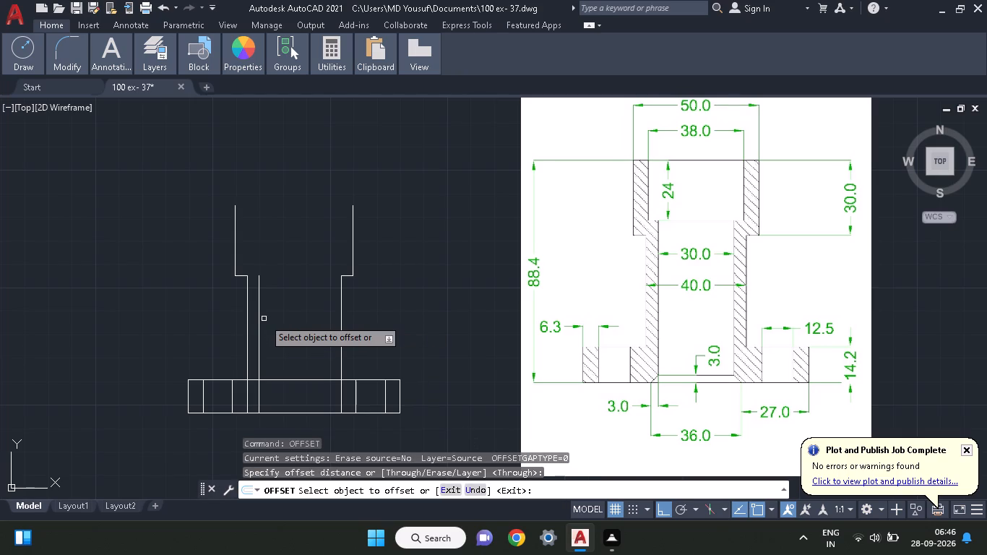
pyautogui.click(342, 337)
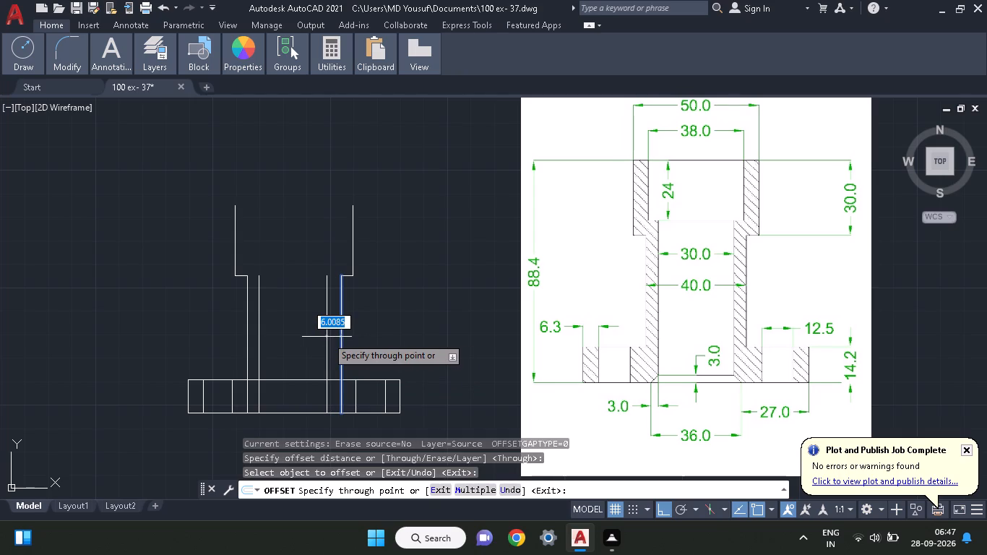
pyautogui.press('5')
pyautogui.press('Return')
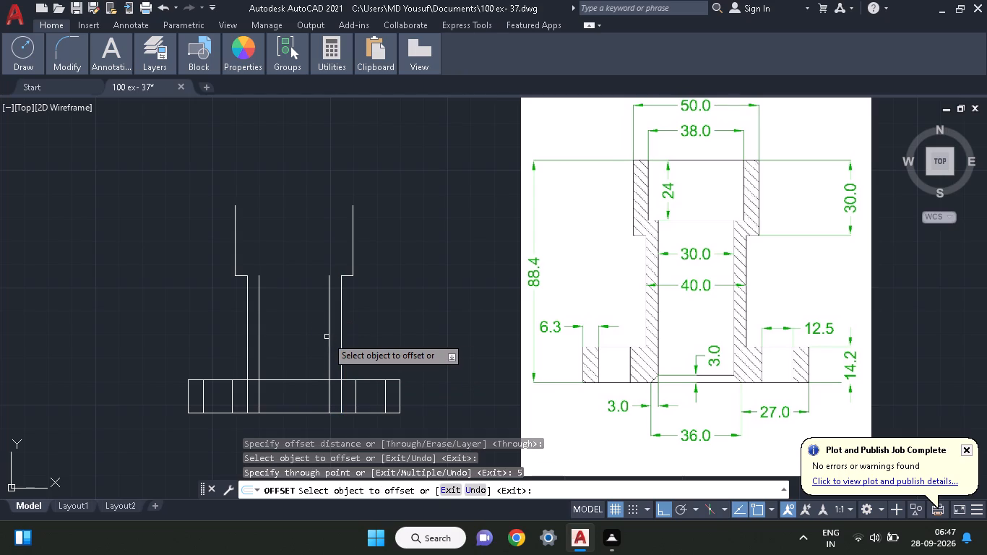
pyautogui.press('Escape')
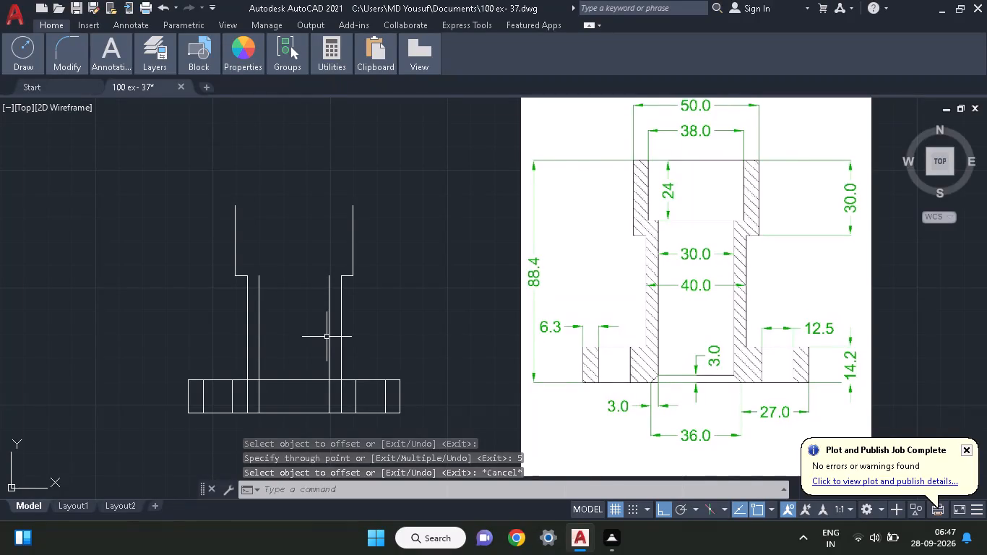
# Draw a horizontal line closing the collar's top, from the right outer wall's top end to the left one.
pyautogui.write('off')
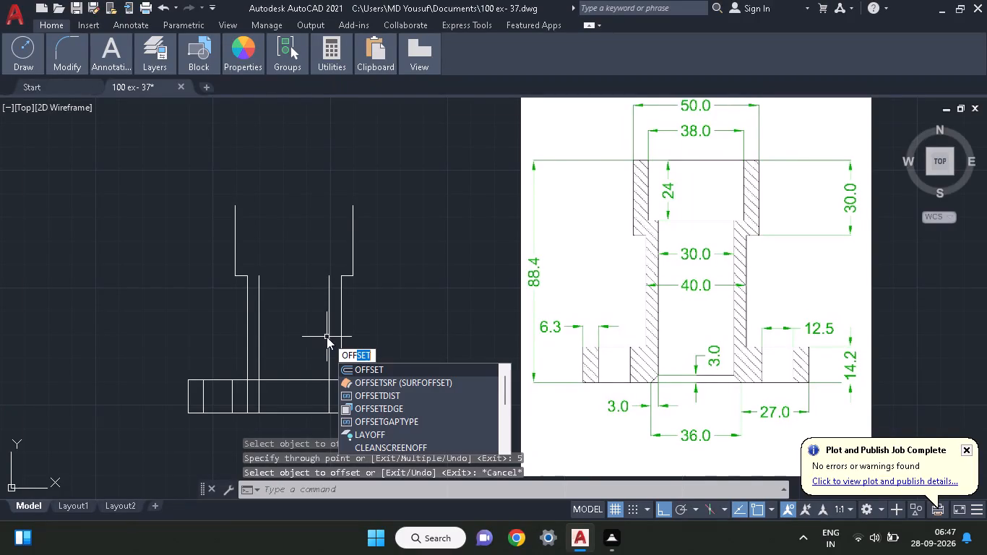
pyautogui.press('Escape')
pyautogui.write('line')
pyautogui.press('space')
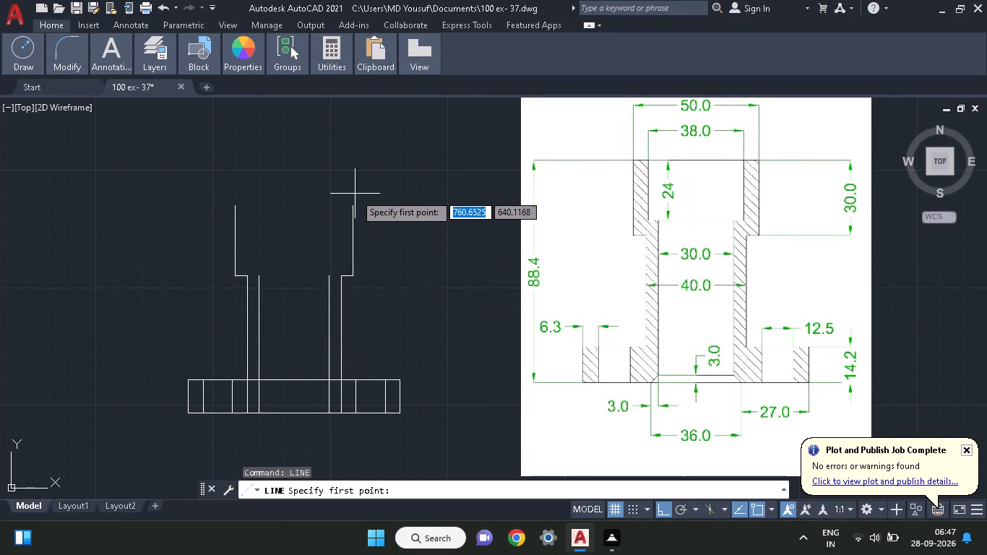
pyautogui.click(355, 204)
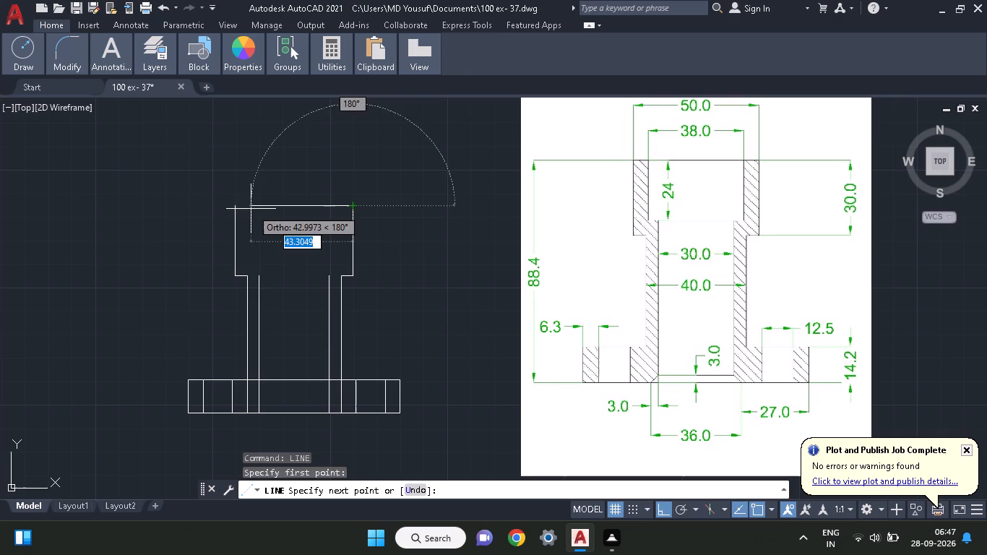
pyautogui.click(231, 207)
pyautogui.press('Escape')
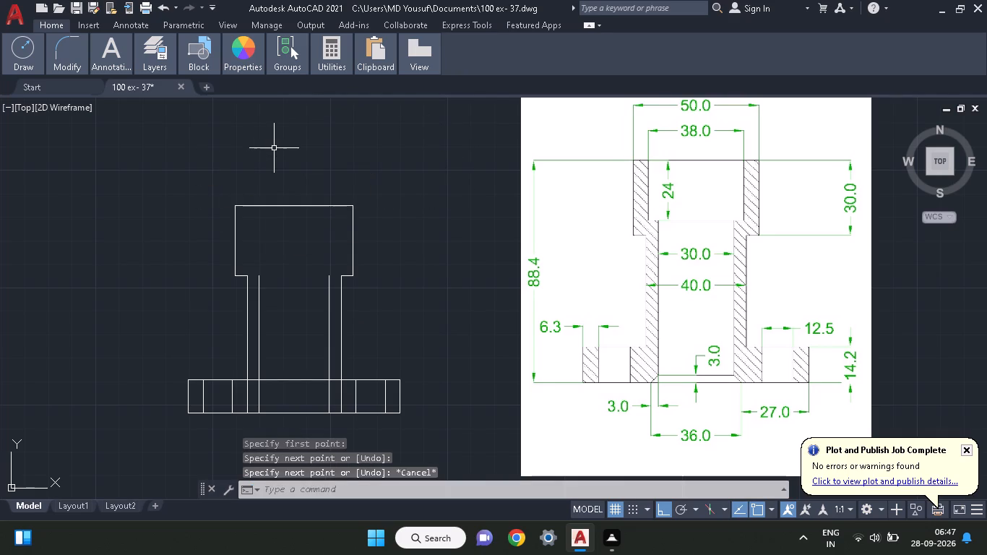
# Offset the collar's top line downward by 24 to mark the counterbore's floor.
pyautogui.write('offser')
pyautogui.press('space')
pyautogui.write('off')
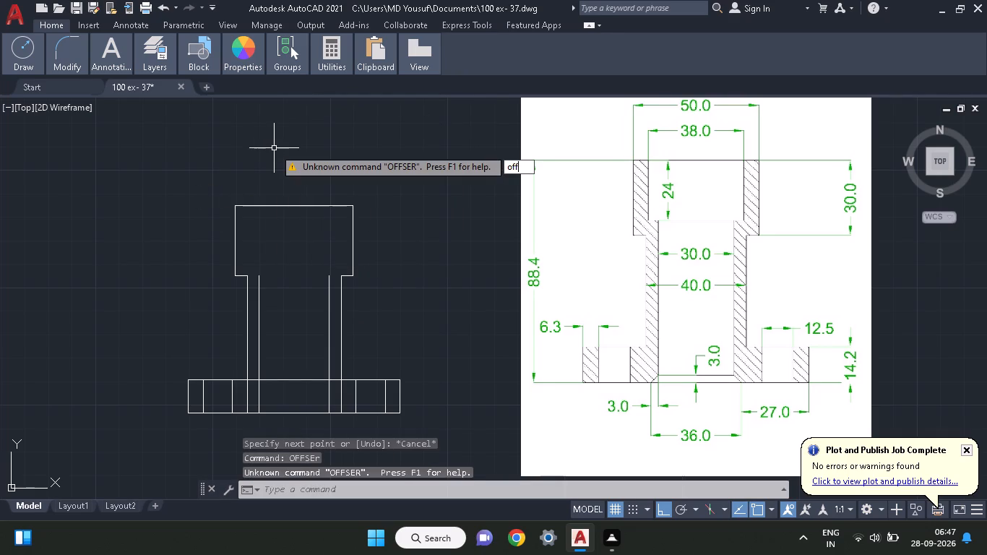
pyautogui.write('set')
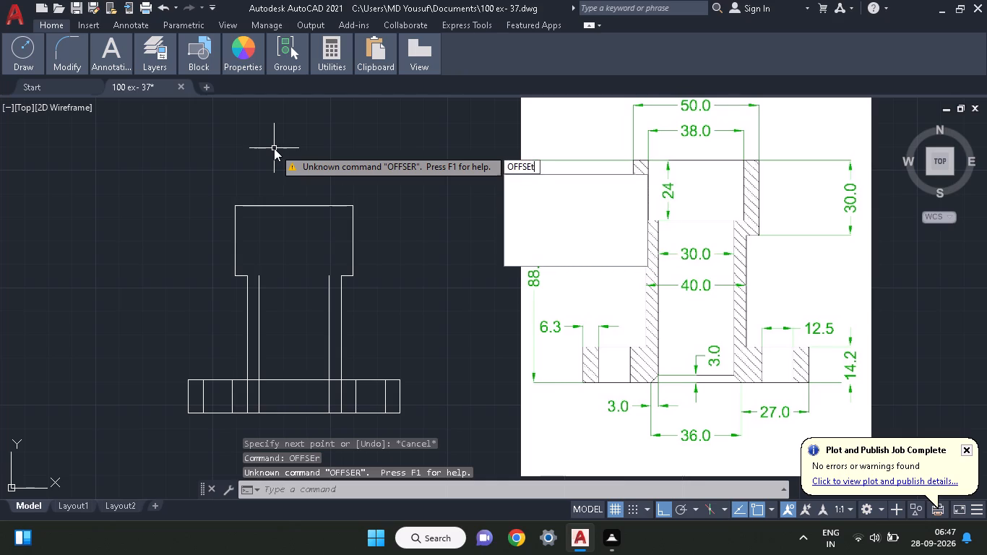
pyautogui.press('space')
pyautogui.press('space')
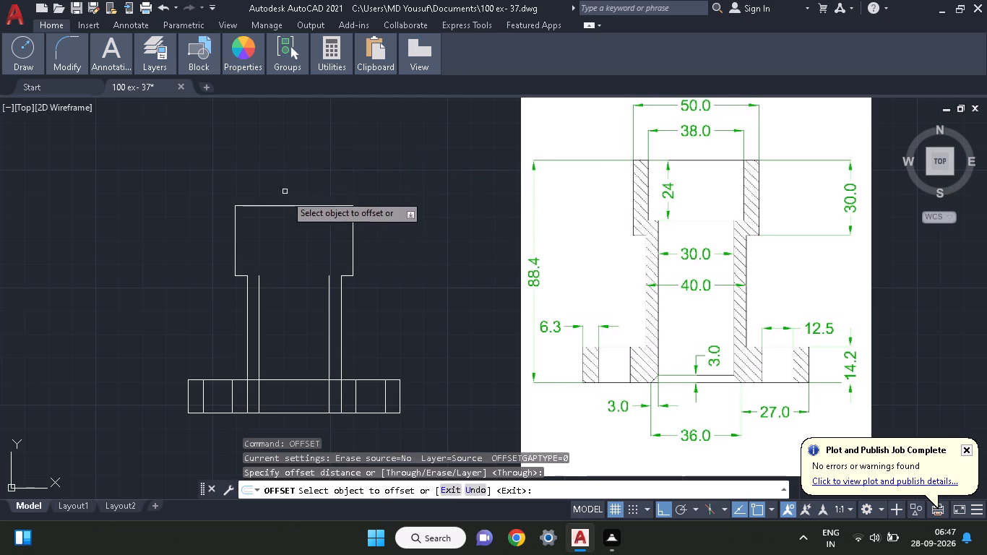
pyautogui.click(288, 205)
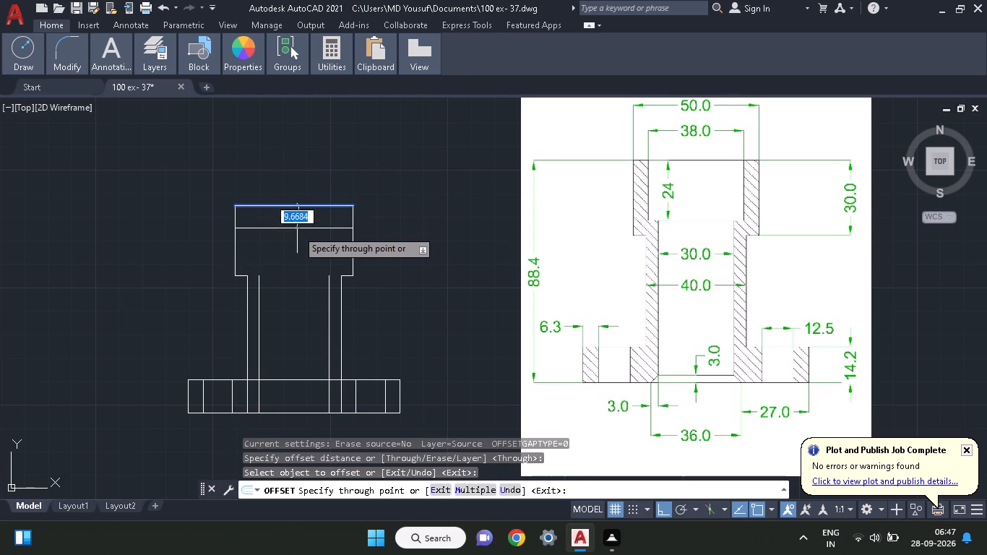
pyautogui.write('24')
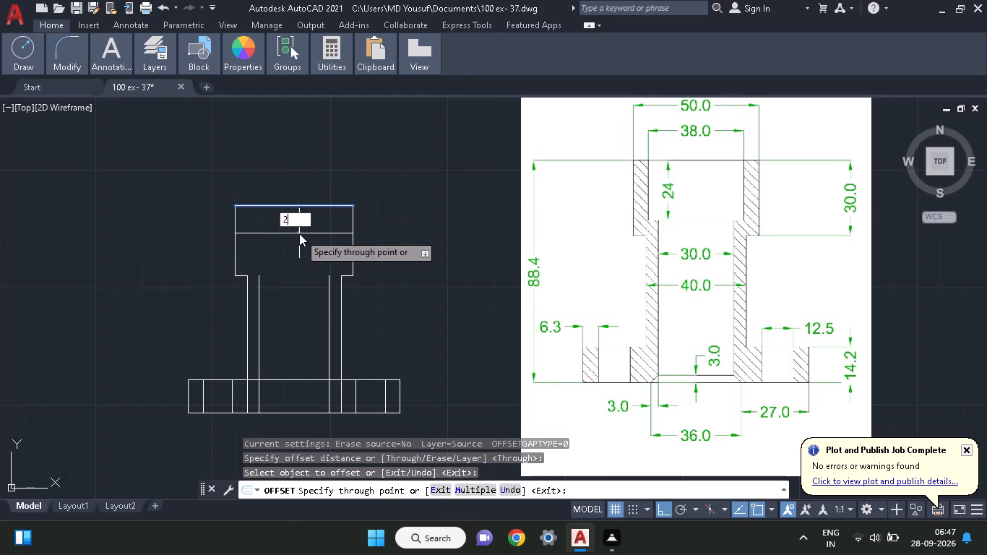
pyautogui.press('Return')
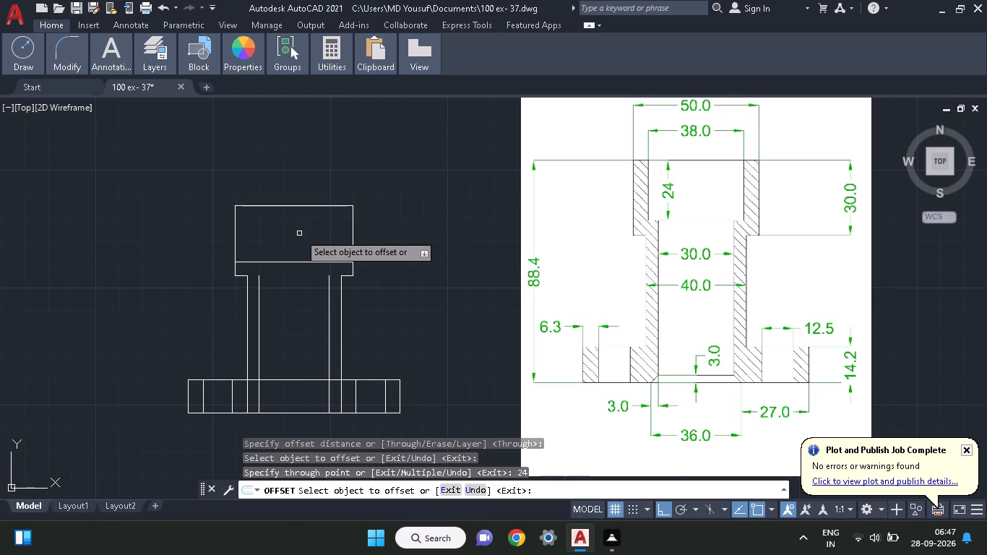
pyautogui.press('Escape')
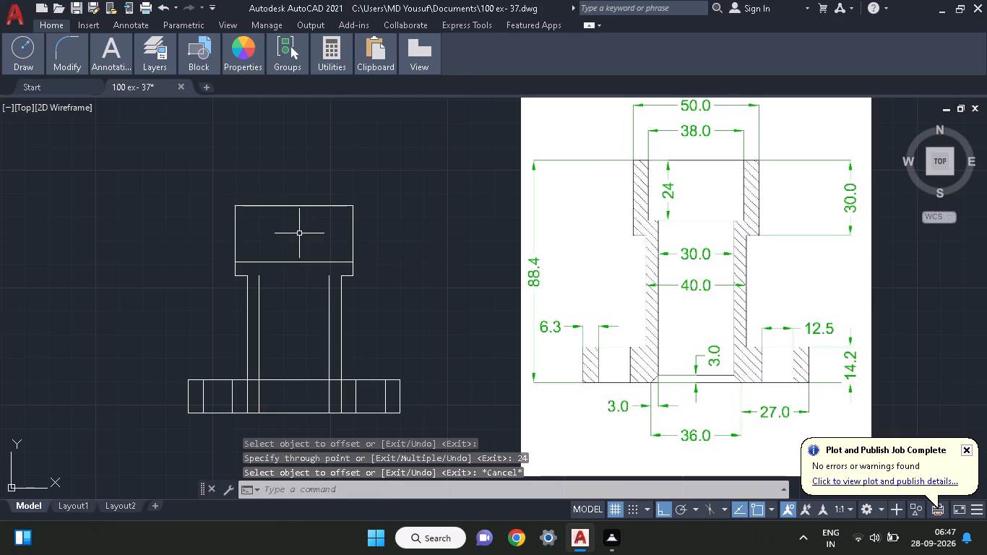
# Extend the left and right bore walls up to the counterbore's floor line.
pyautogui.write('ex')
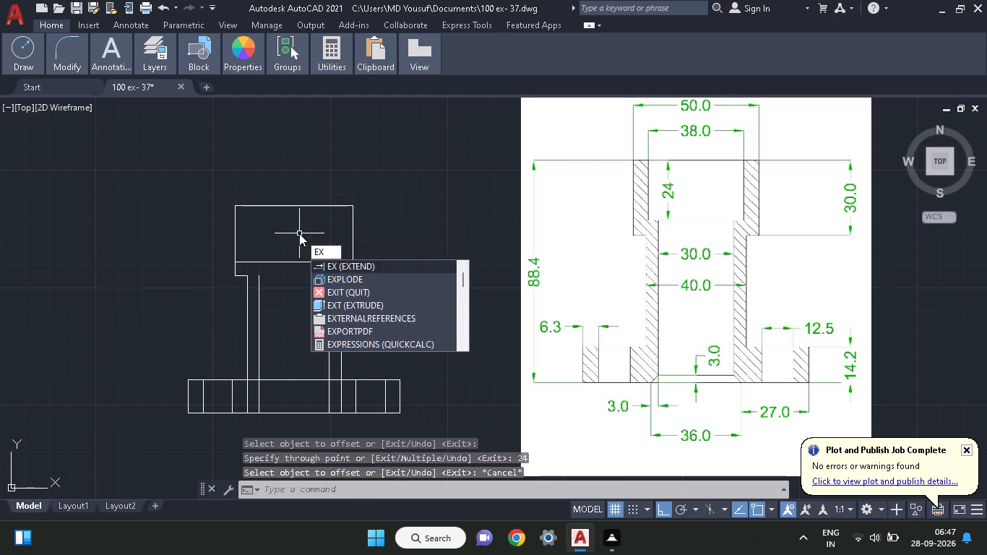
pyautogui.click(331, 263)
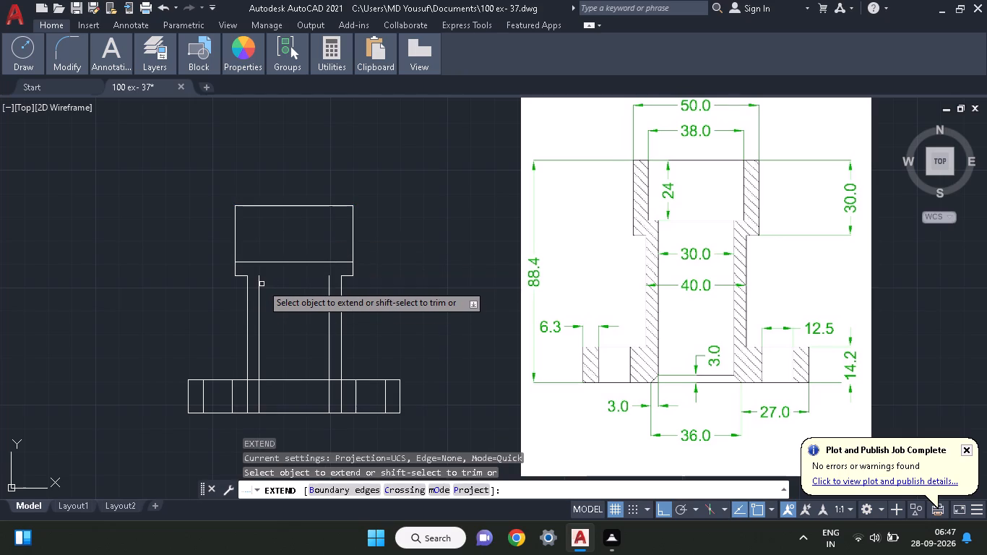
pyautogui.click(259, 284)
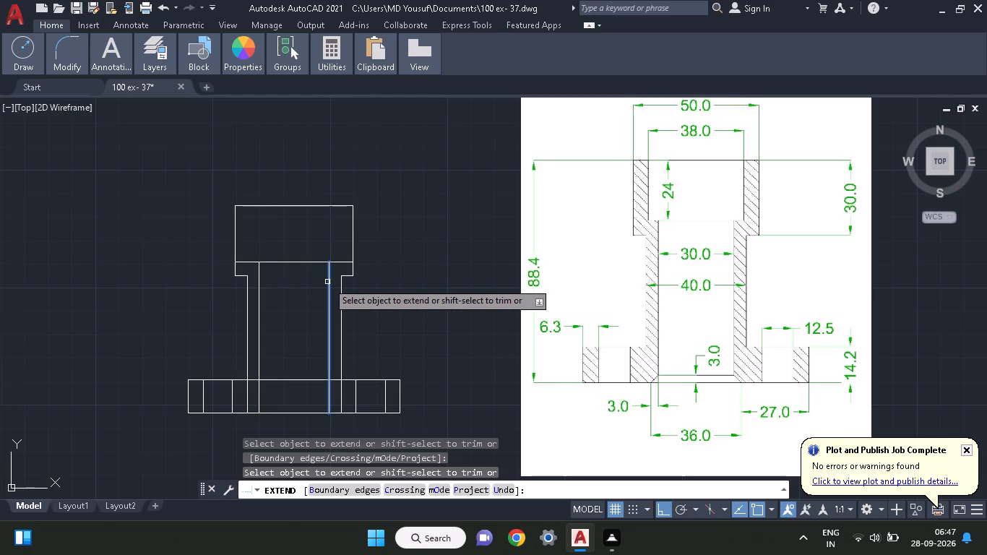
pyautogui.click(327, 282)
pyautogui.press('Escape')
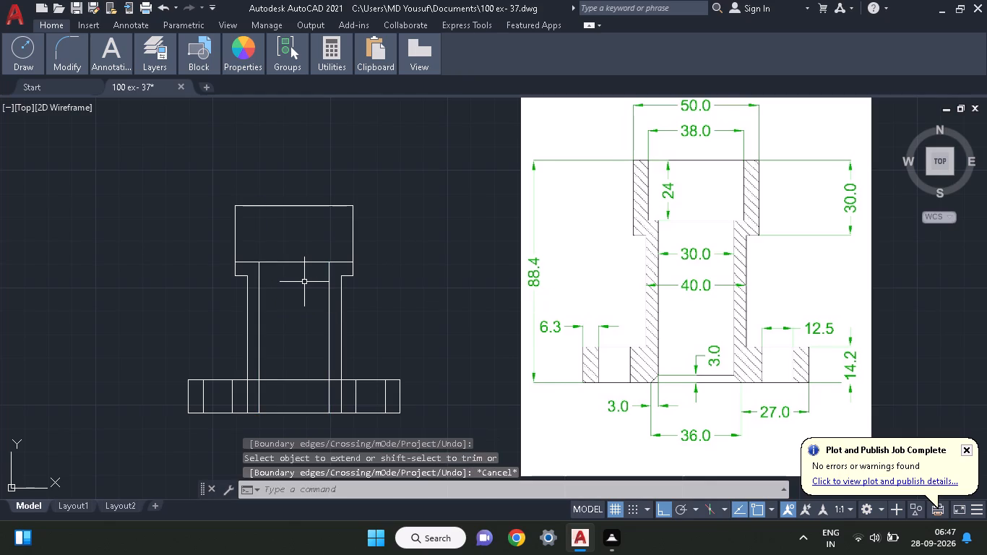
# Draw a vertical centre line from the collar top line's midpoint down to the flange's bottom line.
pyautogui.write('od')
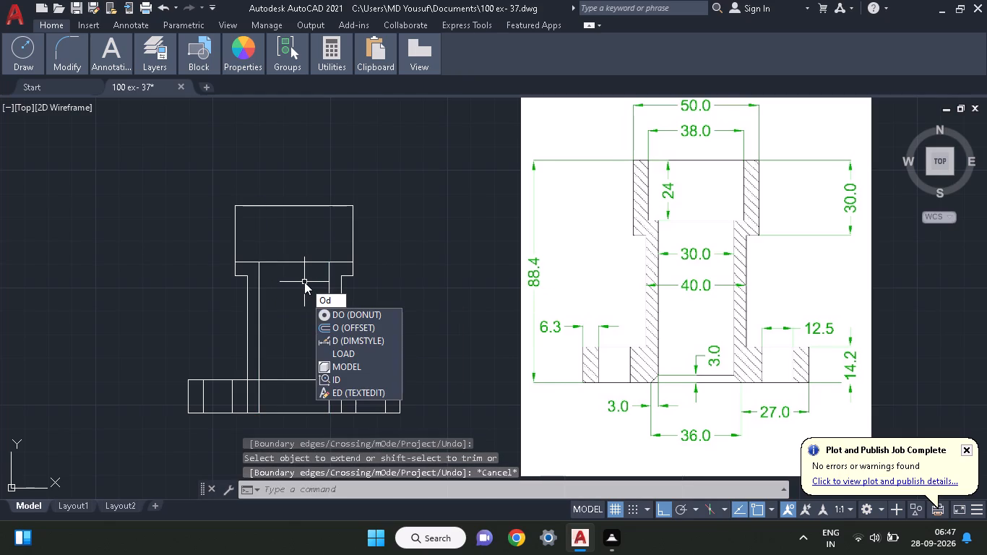
pyautogui.press('Escape')
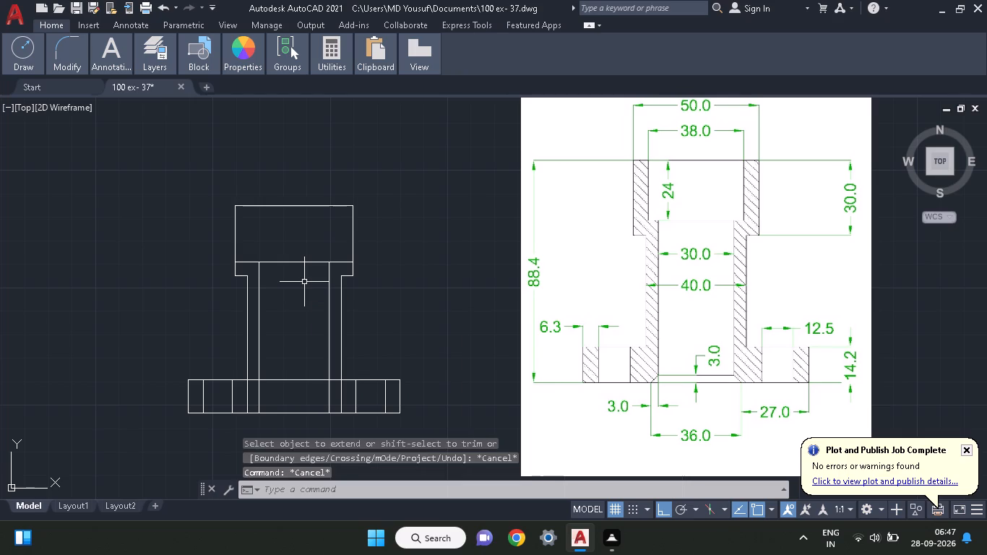
pyautogui.write('line')
pyautogui.press('space')
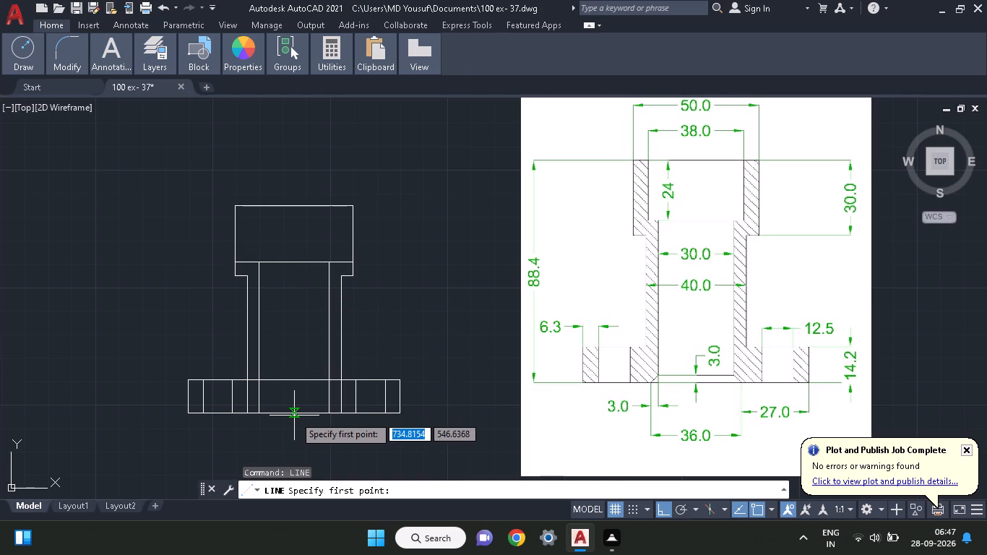
pyautogui.click(296, 206)
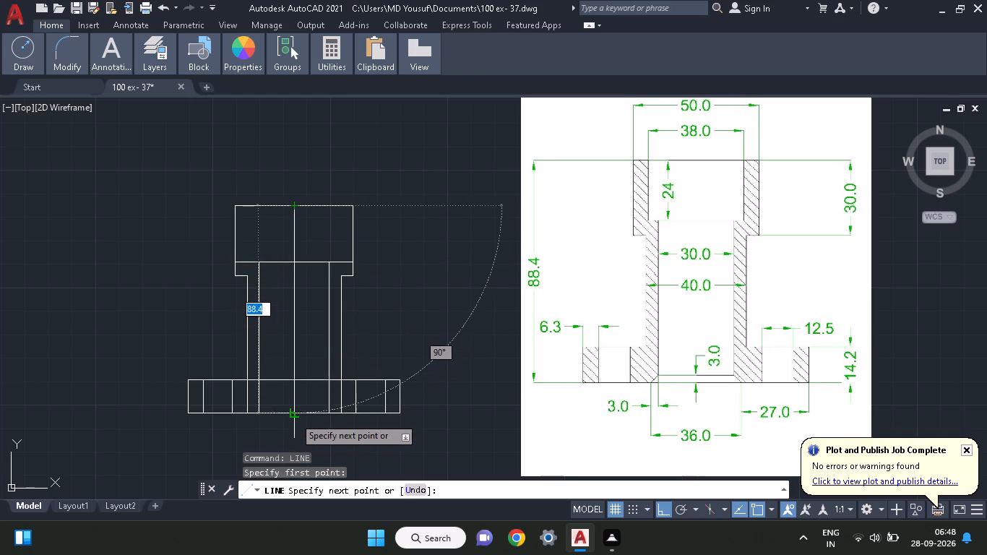
pyautogui.click(294, 413)
pyautogui.press('Escape')
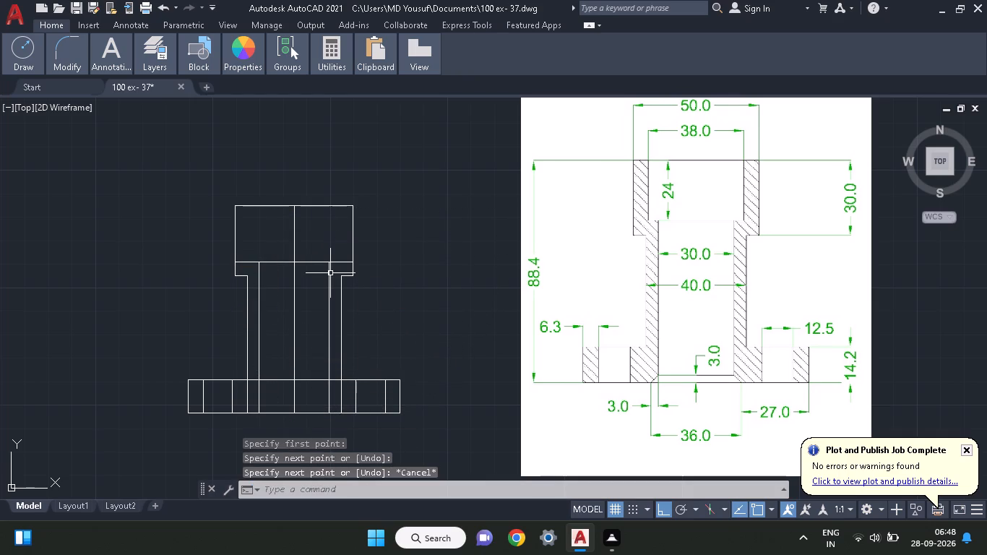
# Offset the vertical centre line by 19 to both sides to form the counterbore walls.
pyautogui.write('of')
pyautogui.press('f')
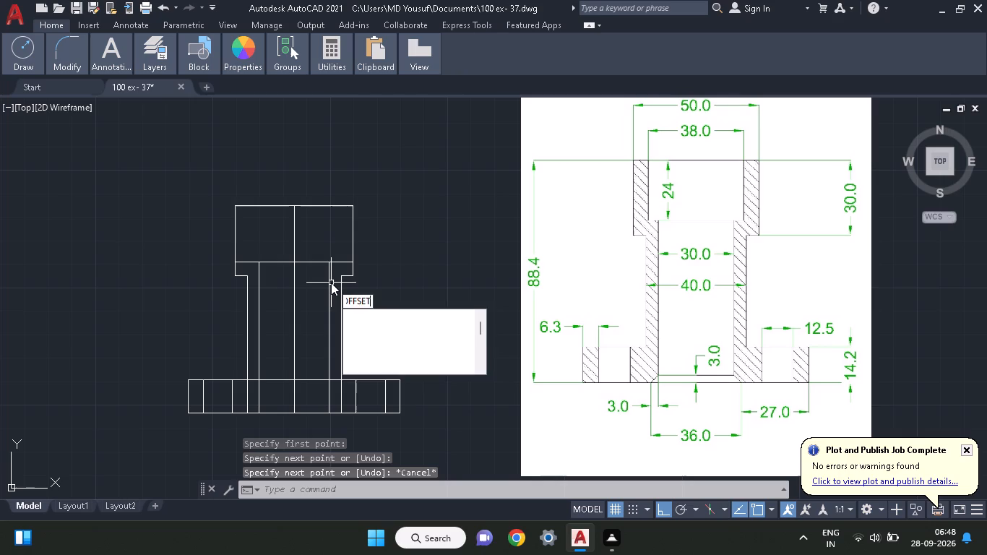
pyautogui.write('set')
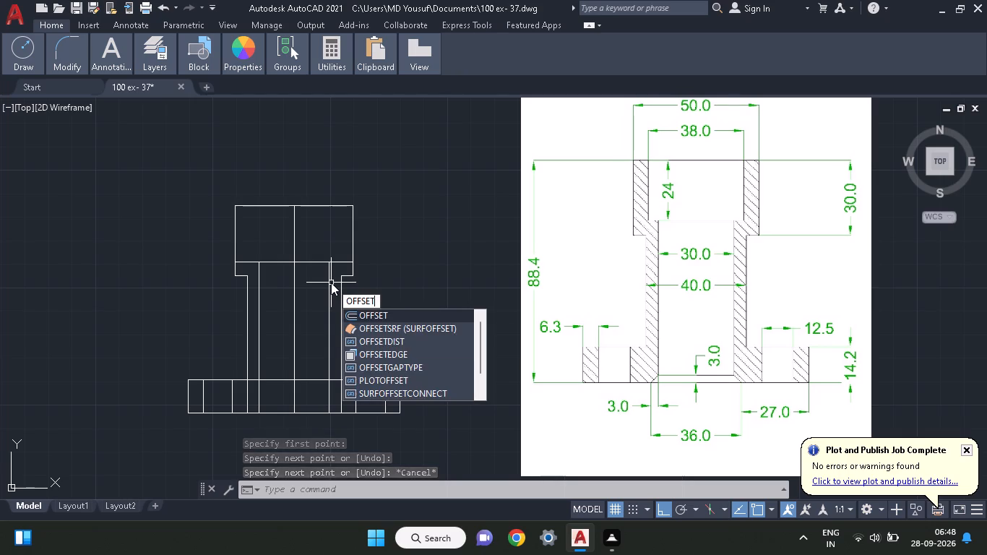
pyautogui.press('space')
pyautogui.press('space')
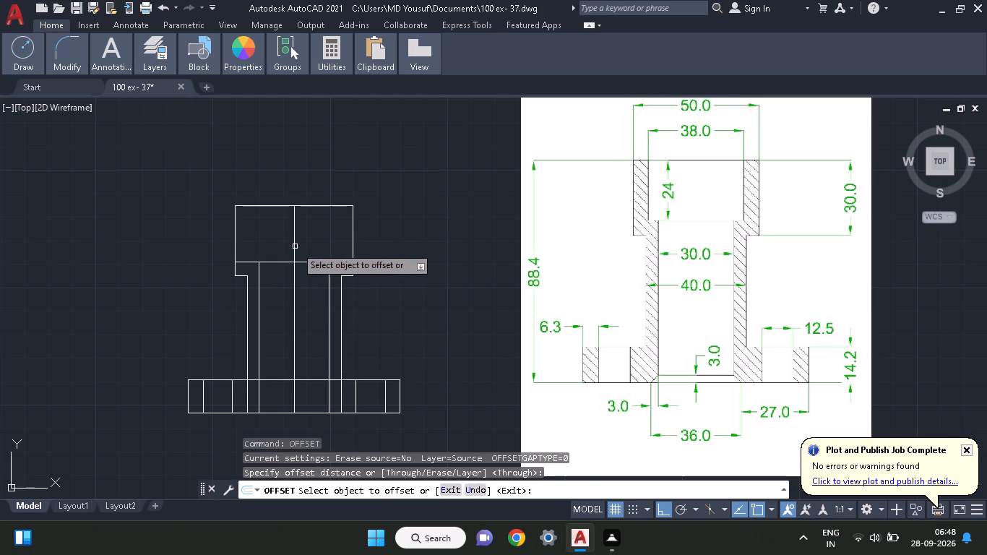
pyautogui.click(294, 246)
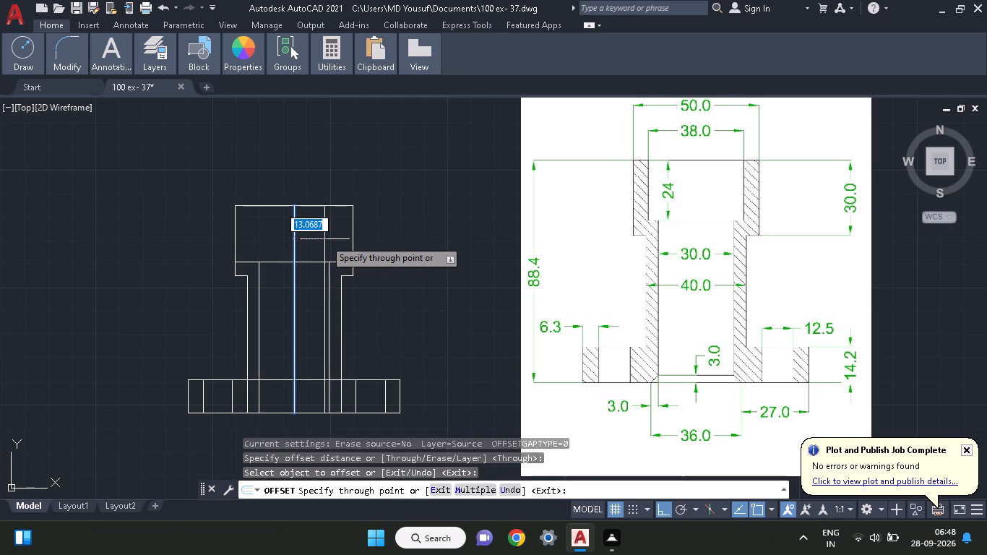
pyautogui.write('19')
pyautogui.press('Return')
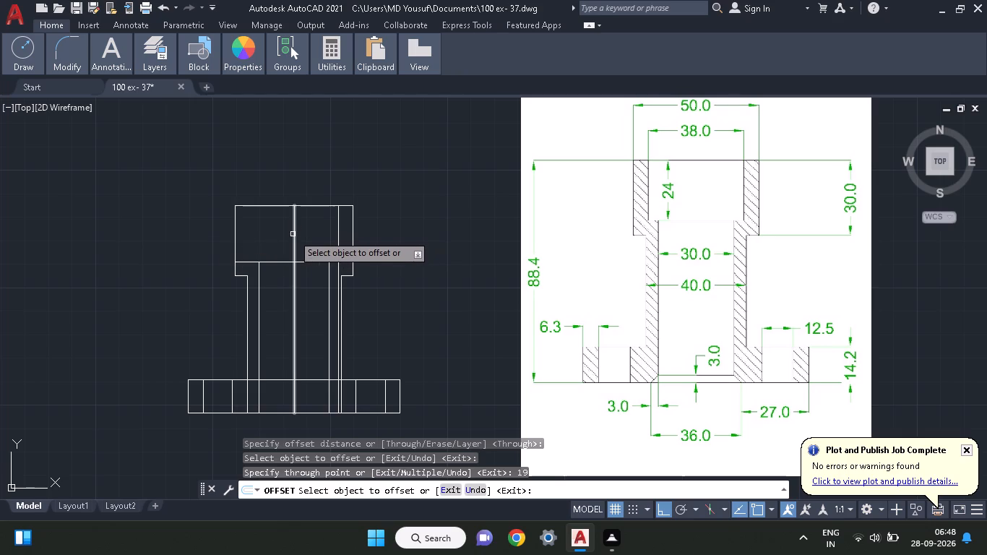
pyautogui.click(294, 233)
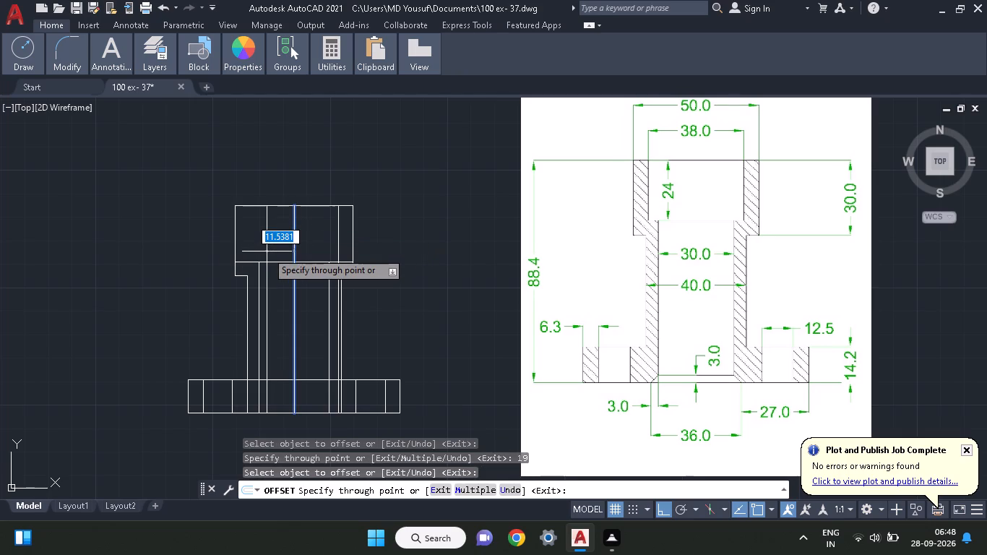
pyautogui.write('19')
pyautogui.press('Return')
pyautogui.press('Escape')
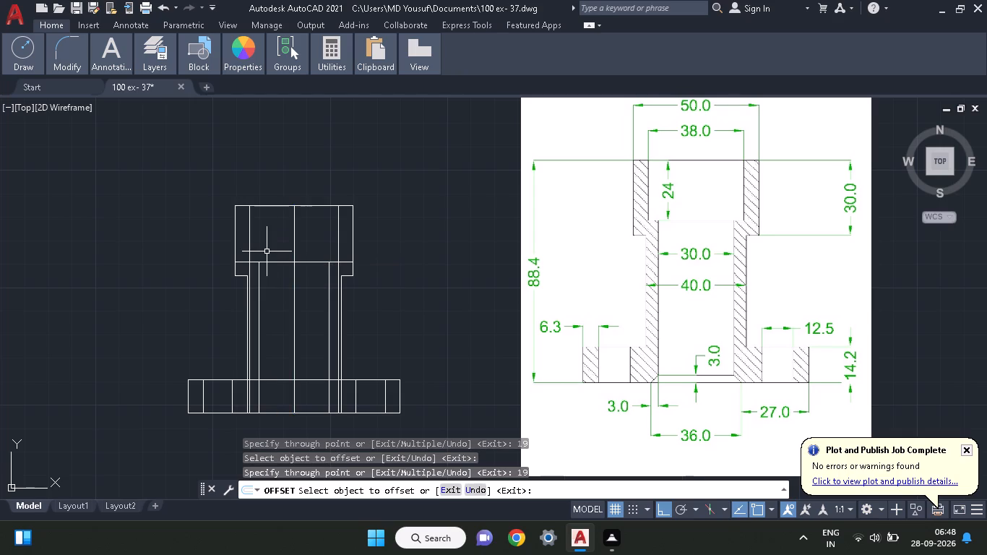
# Trim both counterbore wall lines below the counterbore floor, down through the neck and the flange.
pyautogui.write('trim')
pyautogui.press('space')
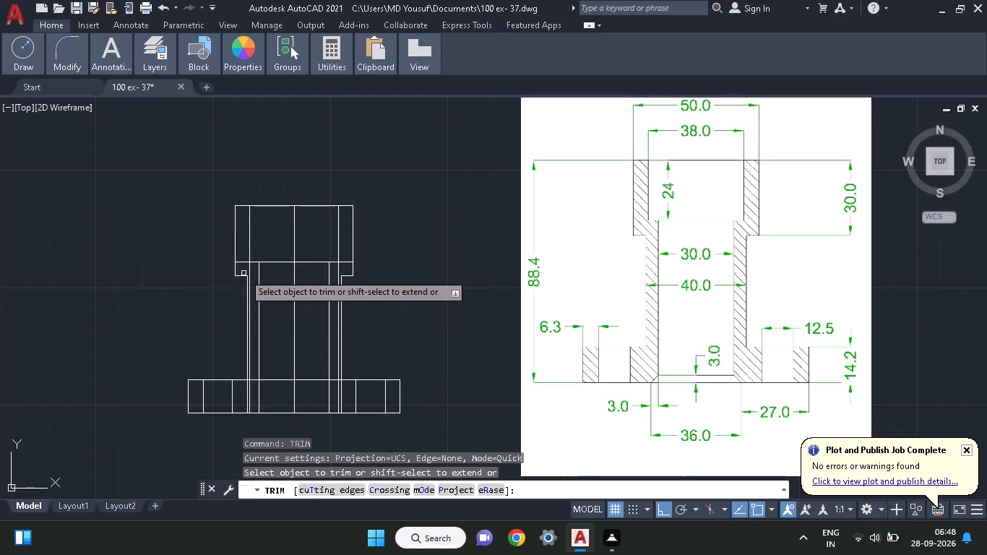
pyautogui.click(248, 270)
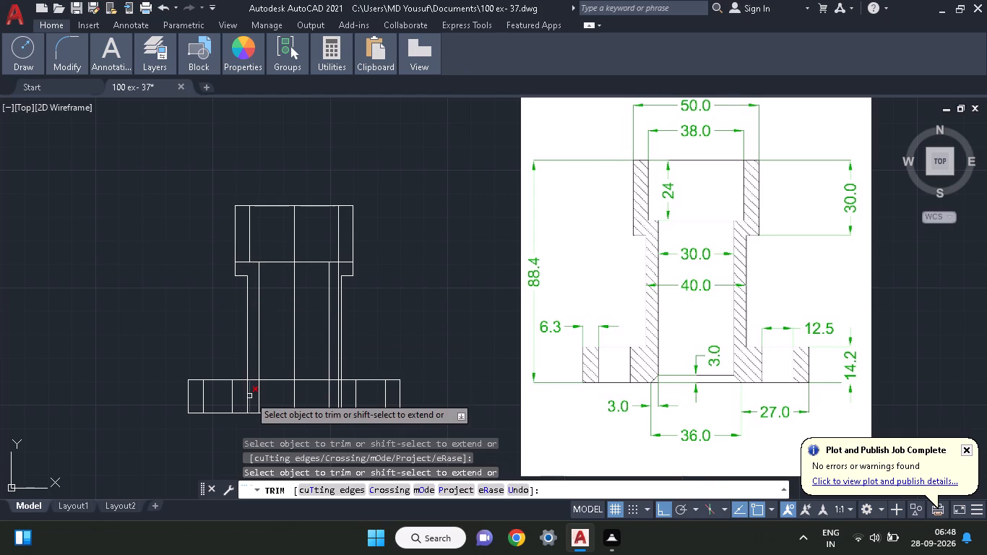
pyautogui.click(249, 396)
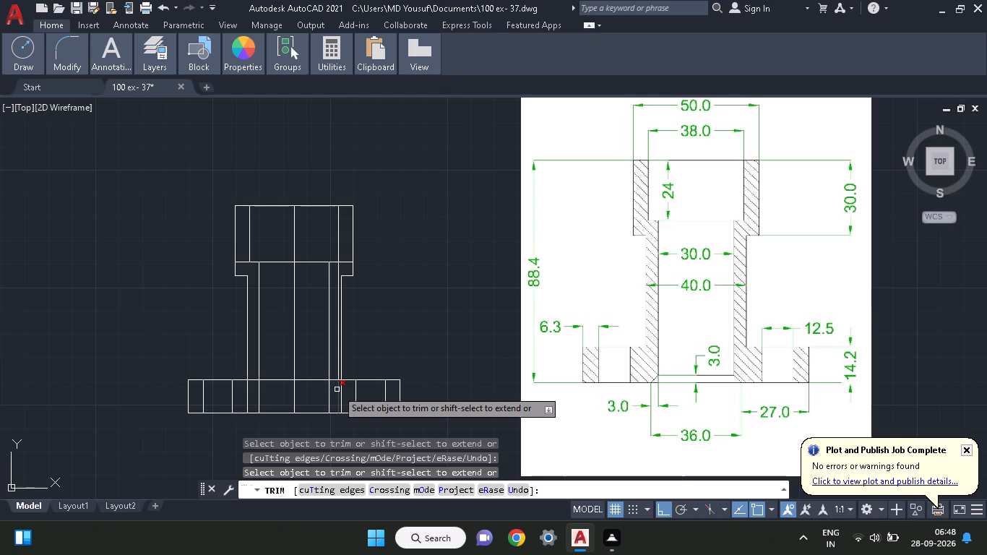
pyautogui.click(337, 390)
pyautogui.click(337, 369)
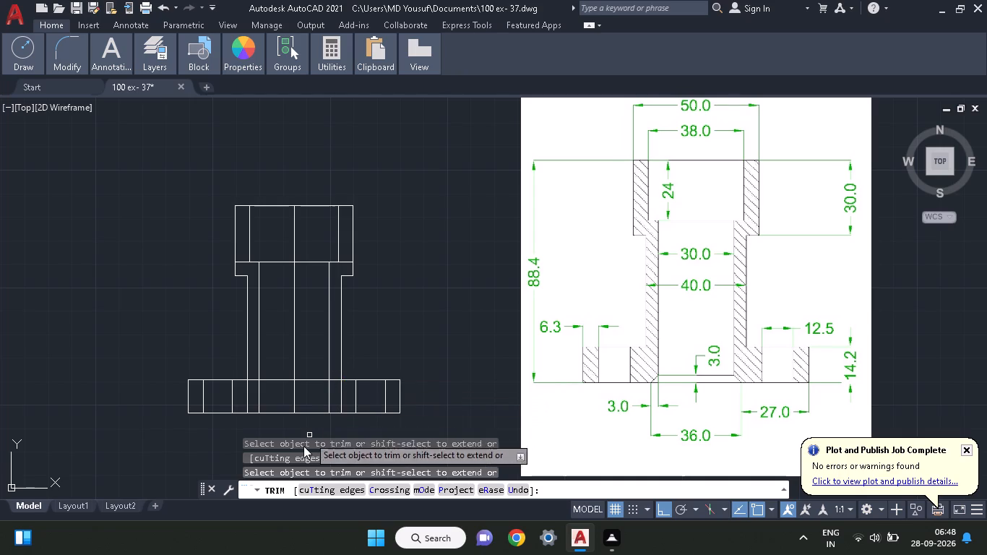
# Trim the flange's top line between the two bore walls, on both sides of the centre line.
pyautogui.click(282, 380)
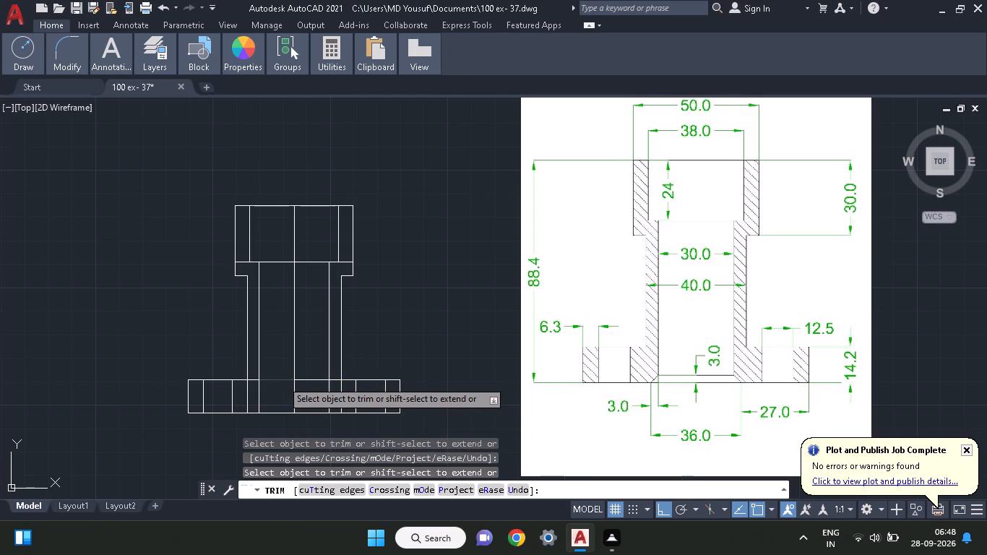
pyautogui.click(309, 379)
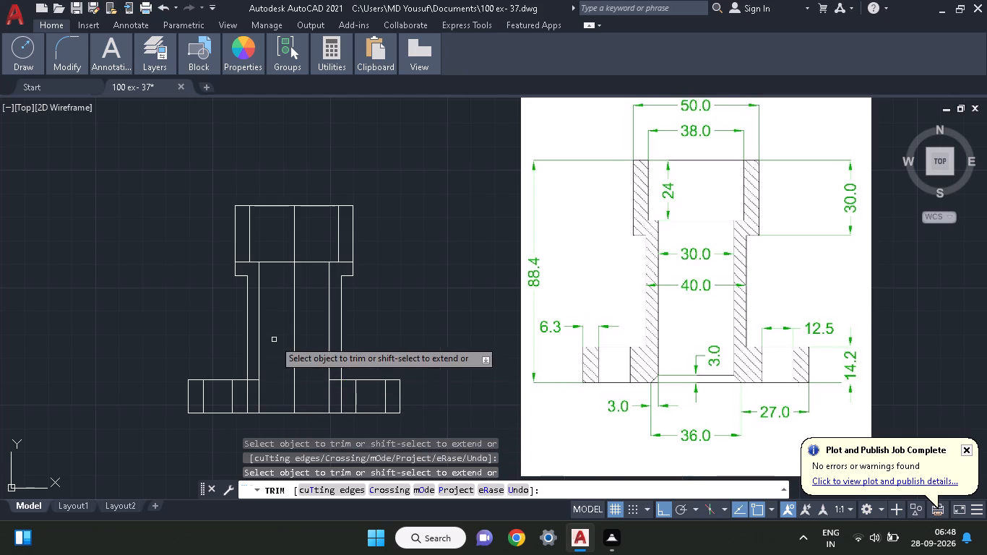
# Trim the counterbore floor line across the bore opening and between the counterbore walls and the collar's outer walls.
pyautogui.click(275, 262)
pyautogui.click(306, 260)
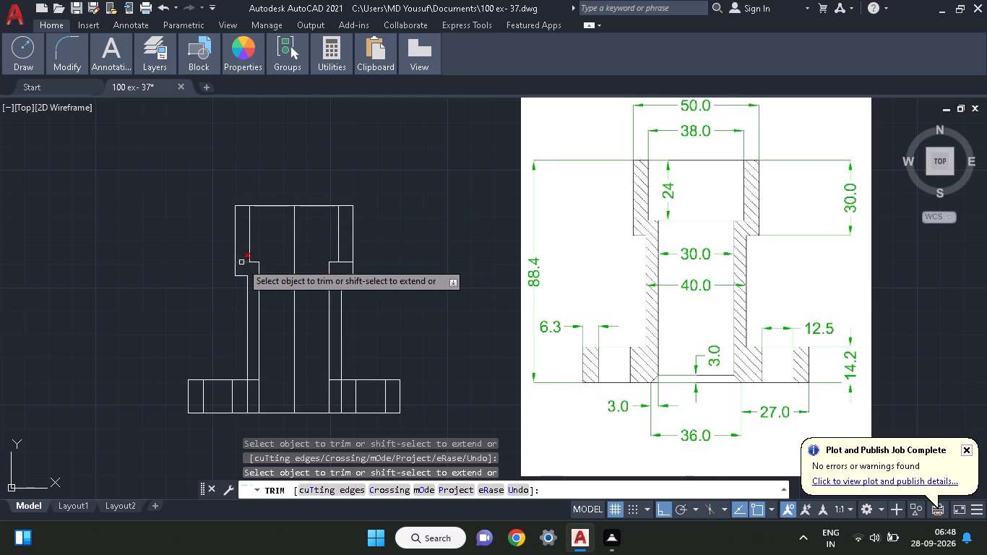
pyautogui.click(241, 262)
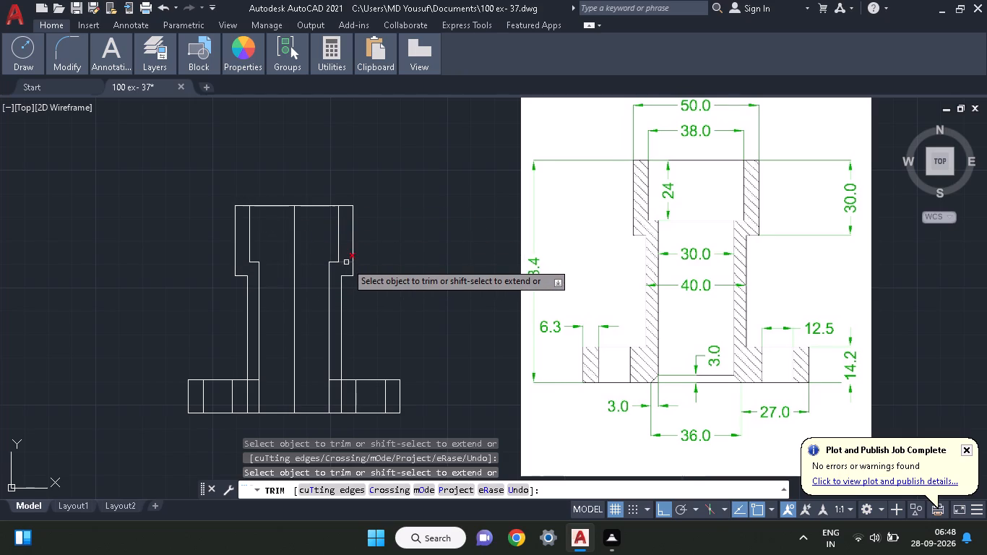
pyautogui.click(346, 262)
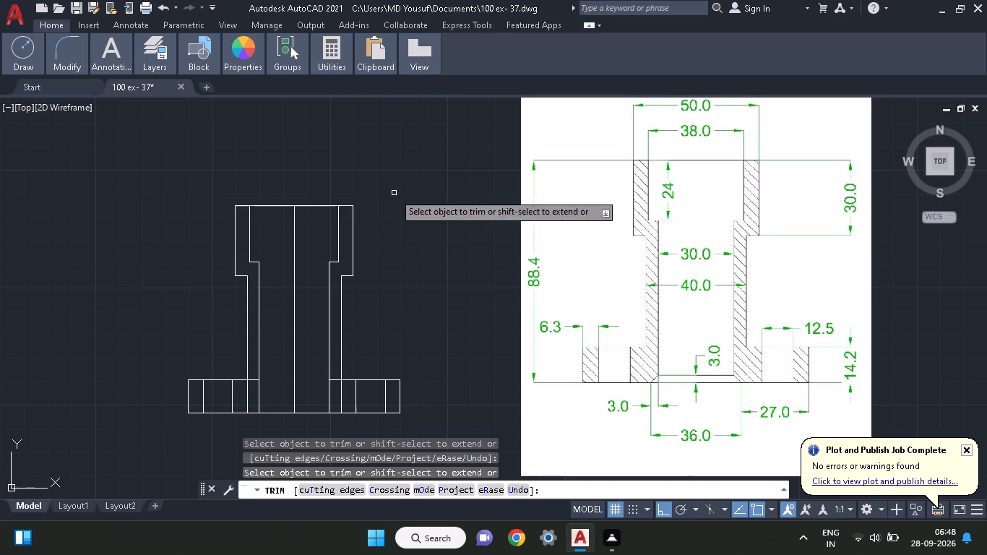
pyautogui.press('Escape')
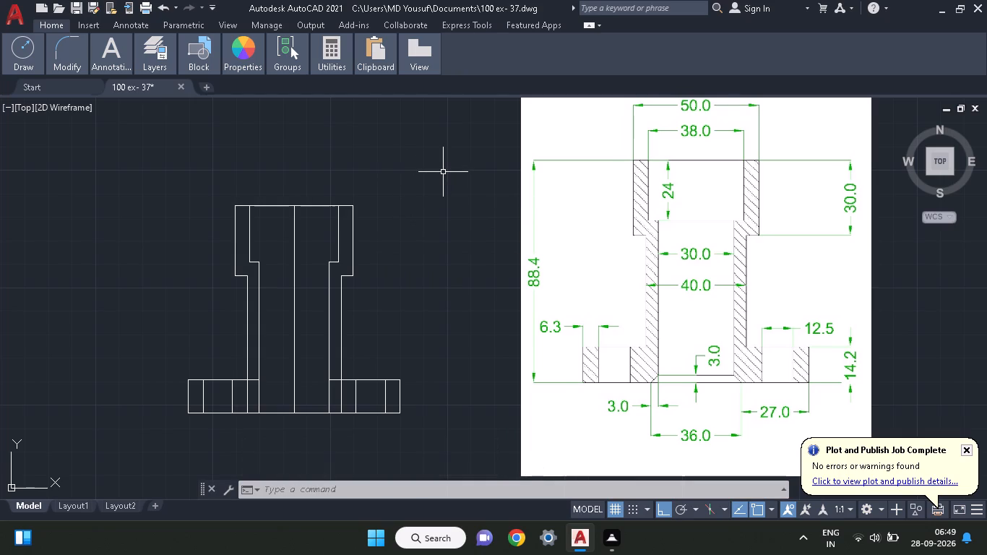
# Trim the flange's top line between the bore wall and the neck's outer wall on both sides.
pyautogui.write('tr')
pyautogui.write('im')
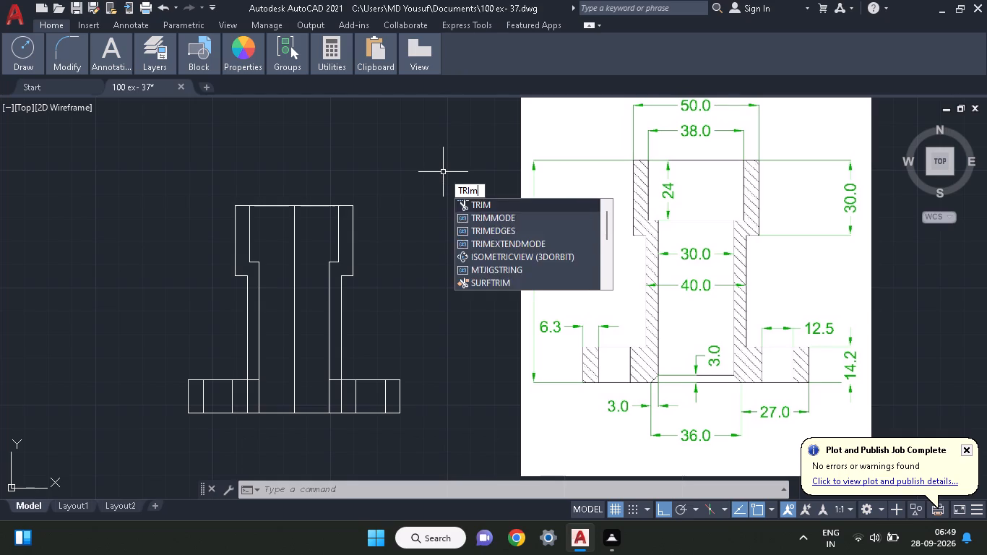
pyautogui.press('space')
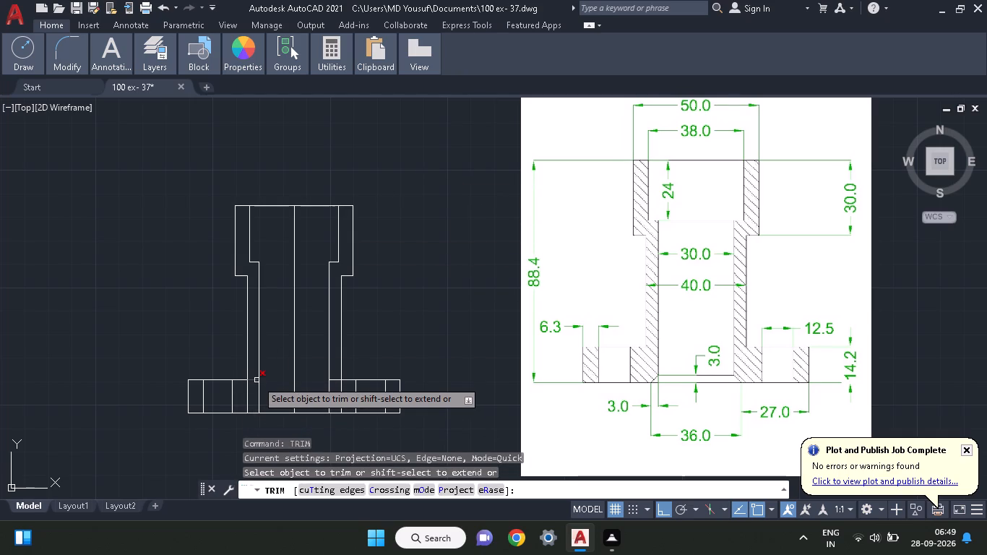
pyautogui.click(257, 380)
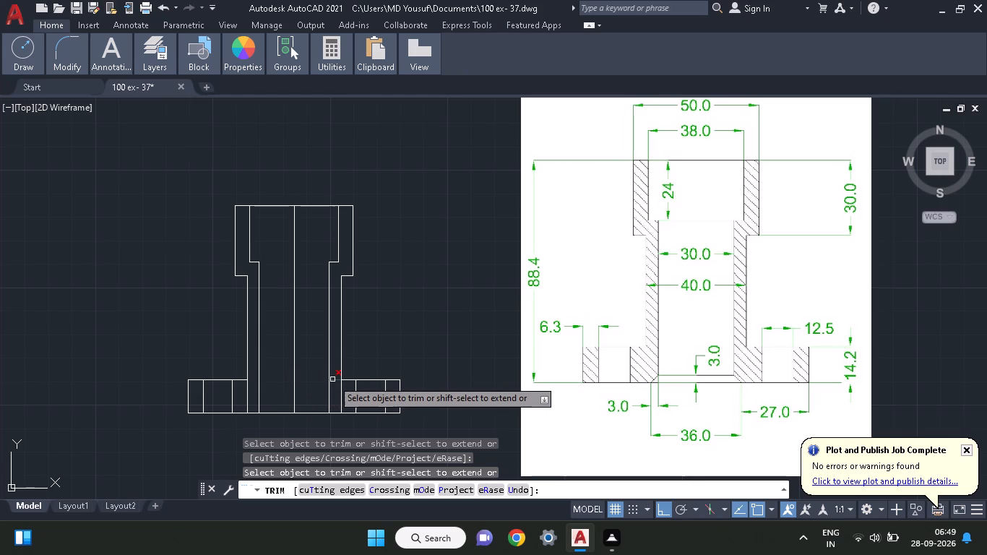
pyautogui.click(332, 379)
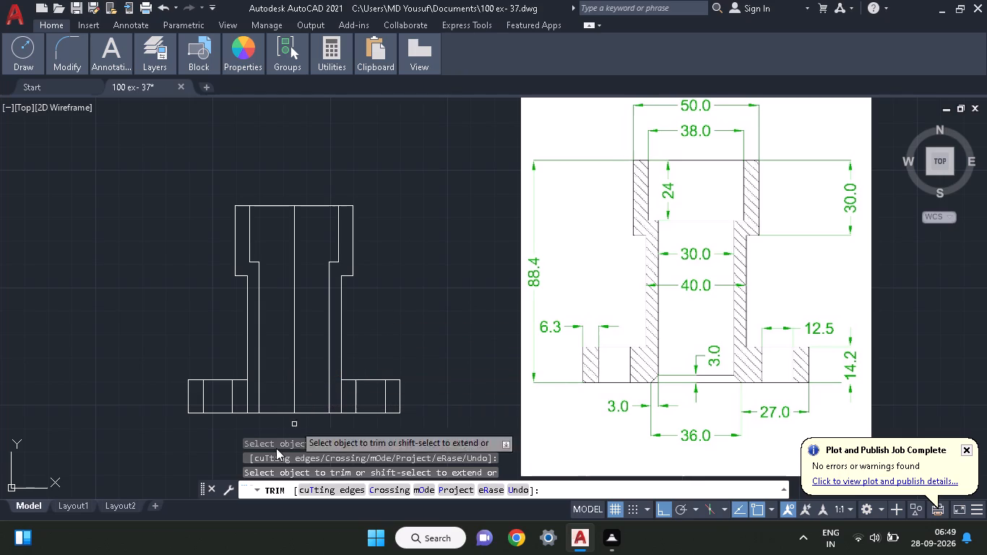
pyautogui.rightClick(394, 261)
pyautogui.click(416, 277)
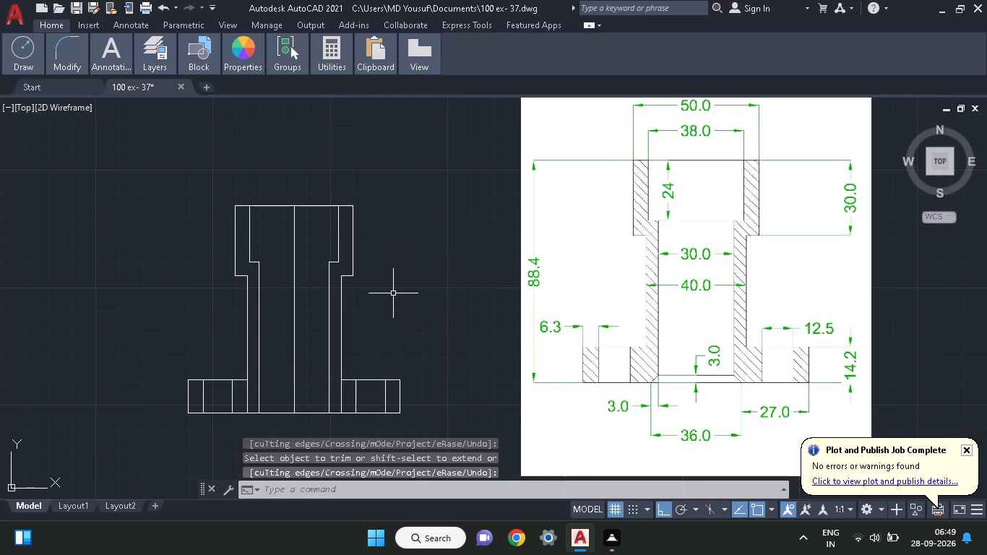
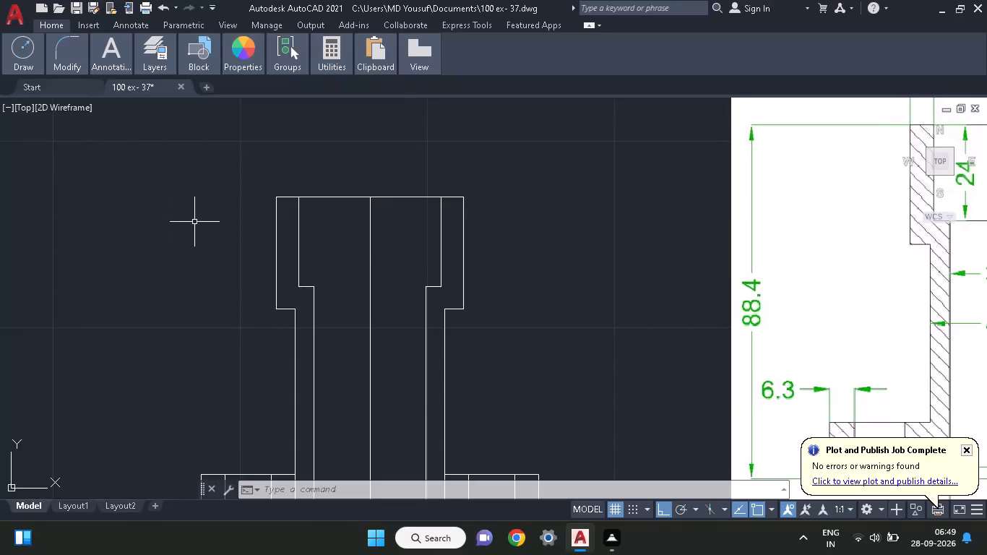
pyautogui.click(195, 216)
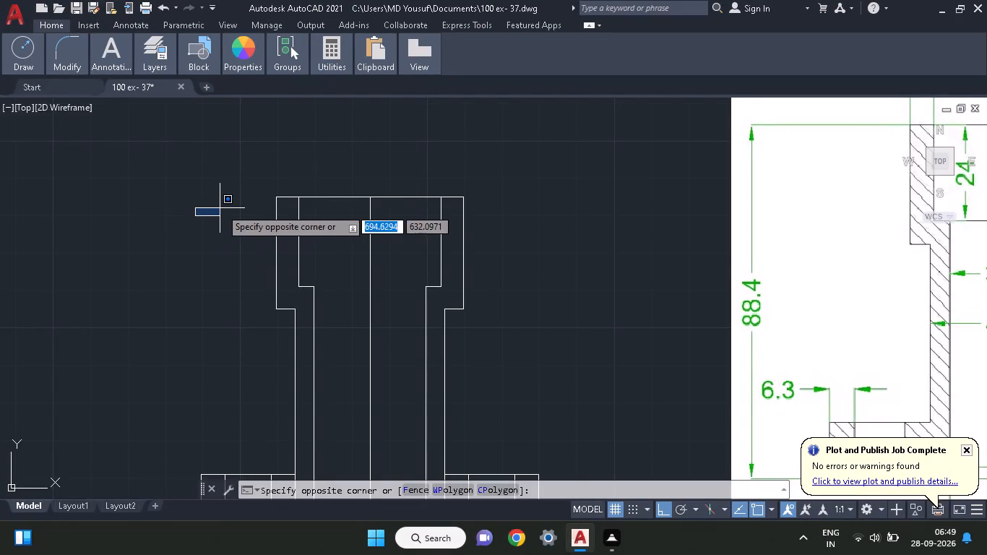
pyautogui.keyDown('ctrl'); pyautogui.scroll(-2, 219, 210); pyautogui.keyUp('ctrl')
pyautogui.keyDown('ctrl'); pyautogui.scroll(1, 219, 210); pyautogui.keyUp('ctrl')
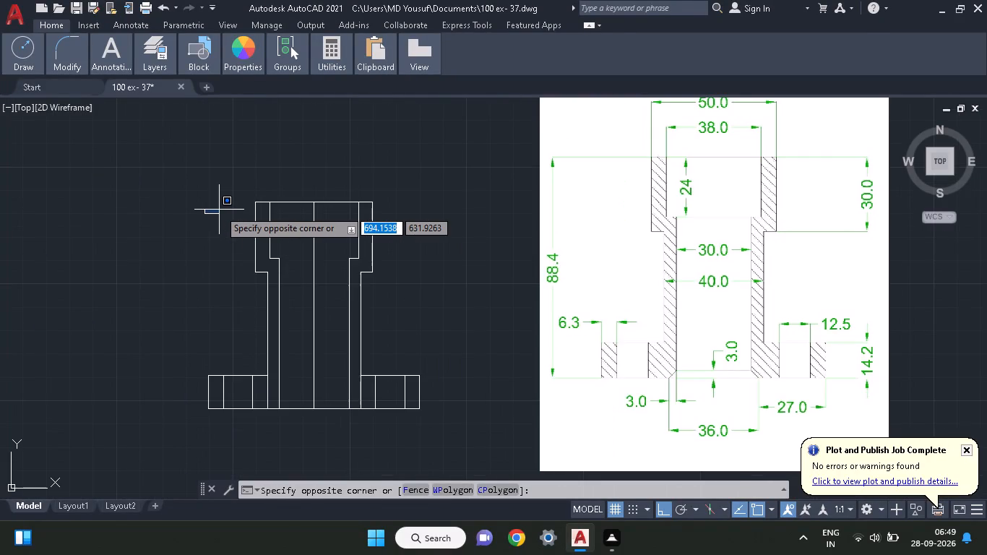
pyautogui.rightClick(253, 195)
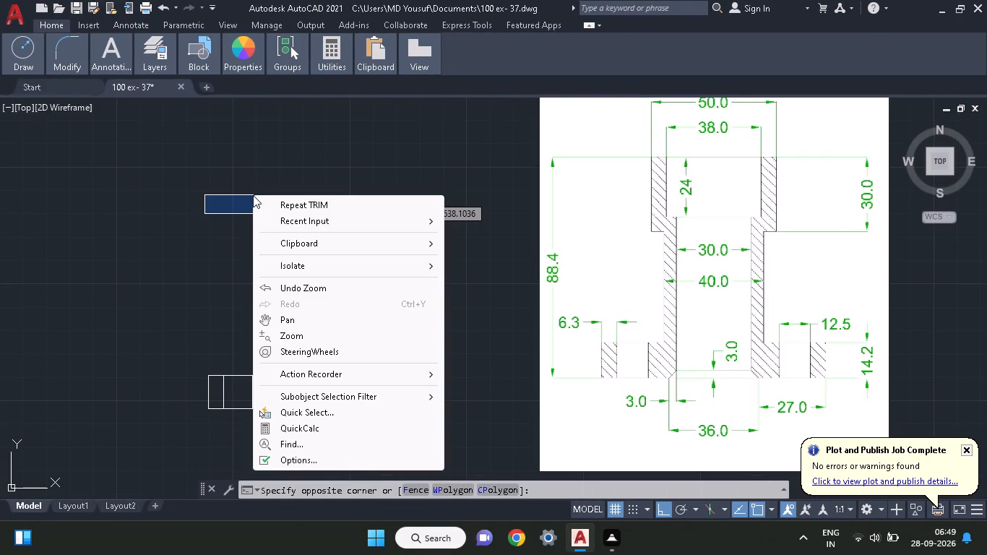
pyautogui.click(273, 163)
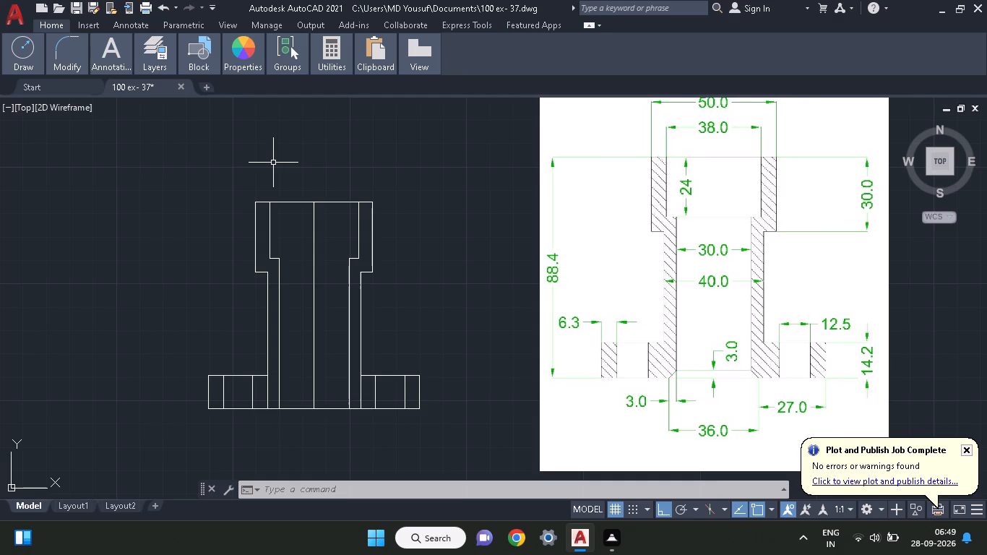
# Trim both of the neck's outer wall lines where they run down through the flange.
pyautogui.click(75, 40)
pyautogui.click(172, 88)
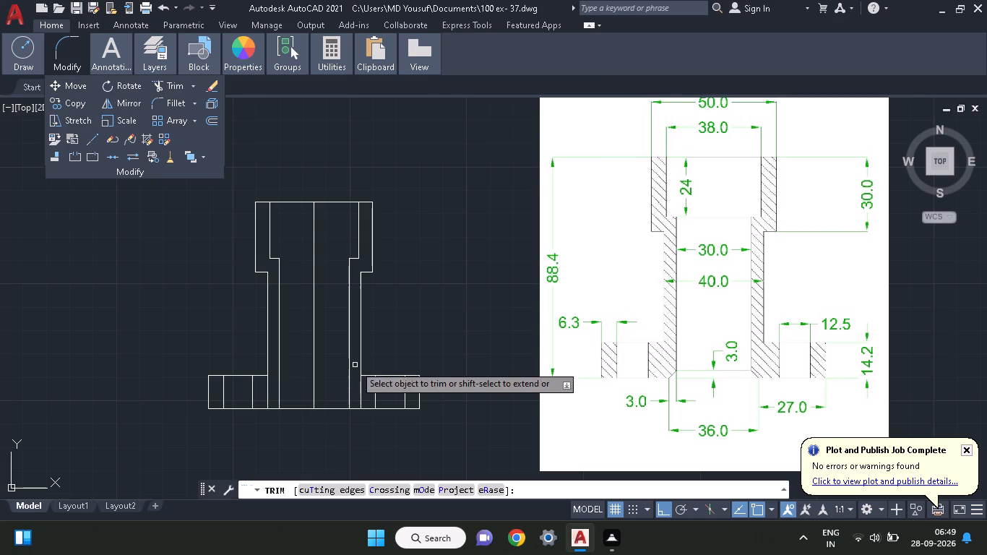
pyautogui.click(269, 390)
pyautogui.click(267, 389)
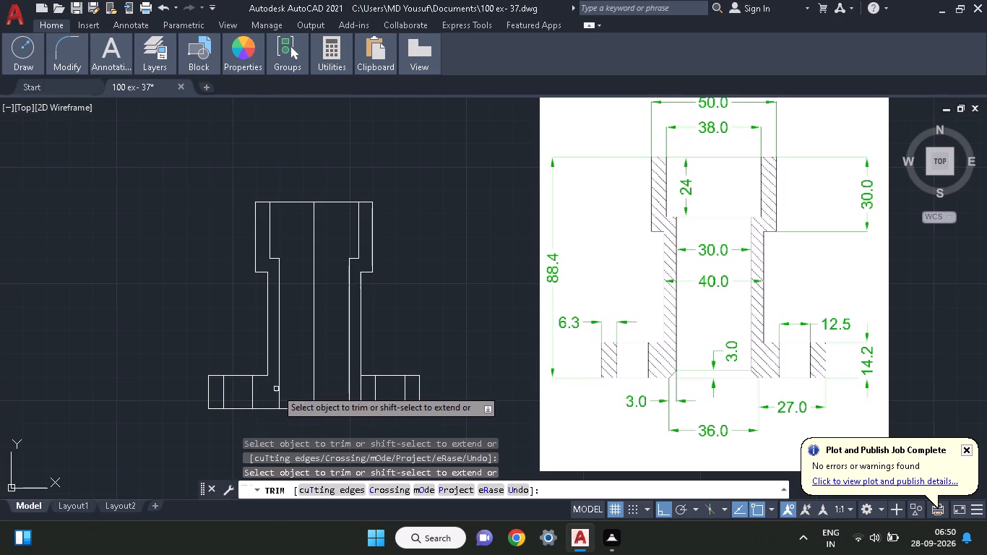
pyautogui.click(361, 391)
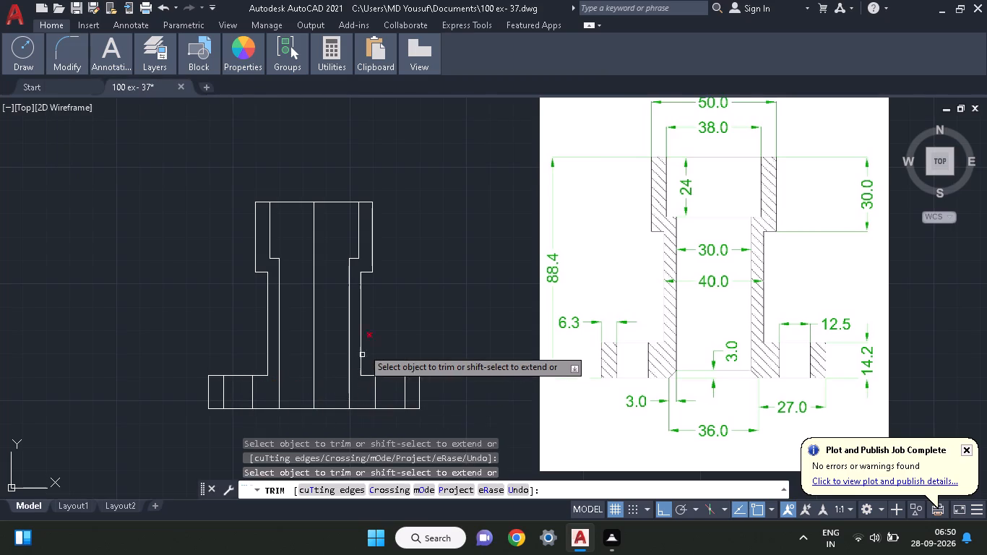
pyautogui.rightClick(384, 313)
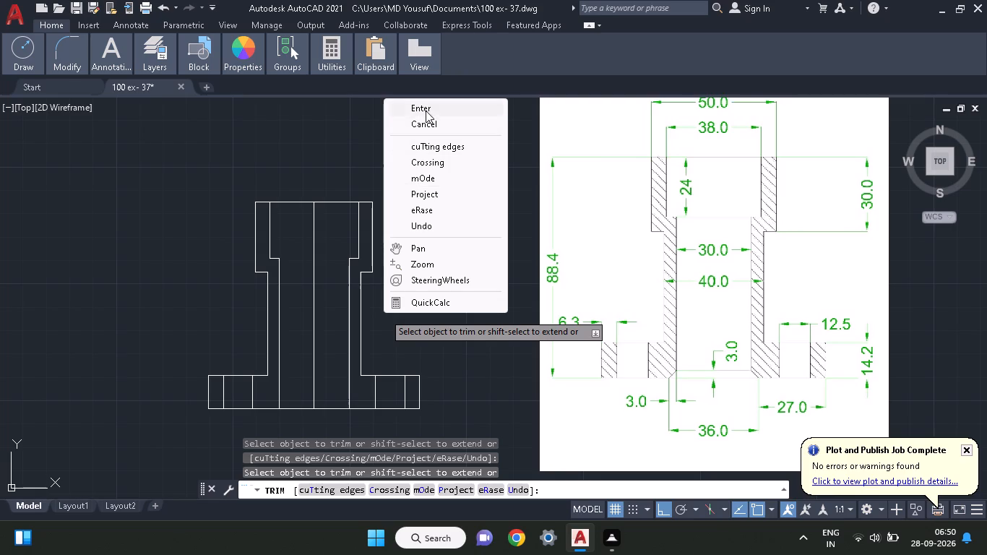
pyautogui.click(426, 111)
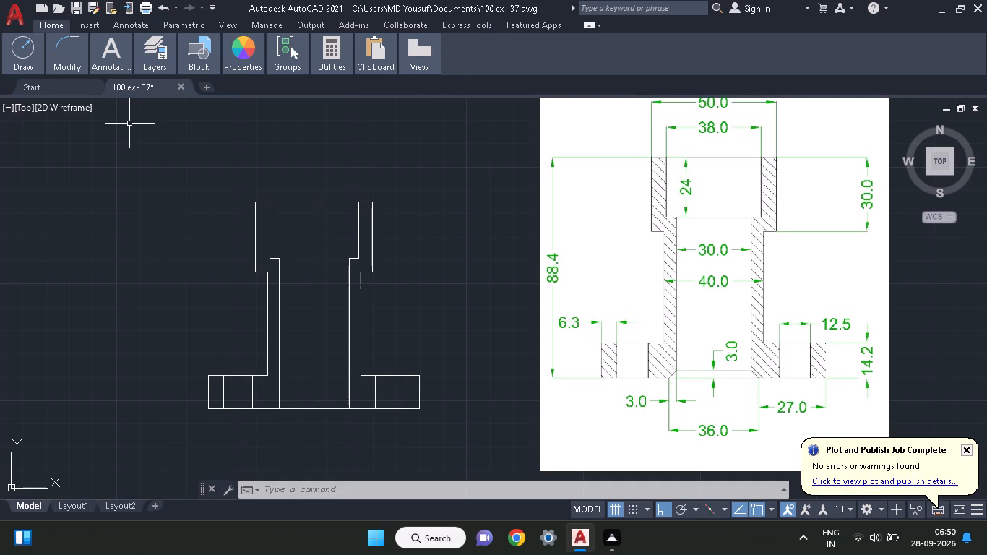
# Draw a line from the centre line's bottom end 18 to the right along the base, continuing with a short vertical segment below the flange.
pyautogui.click(32, 64)
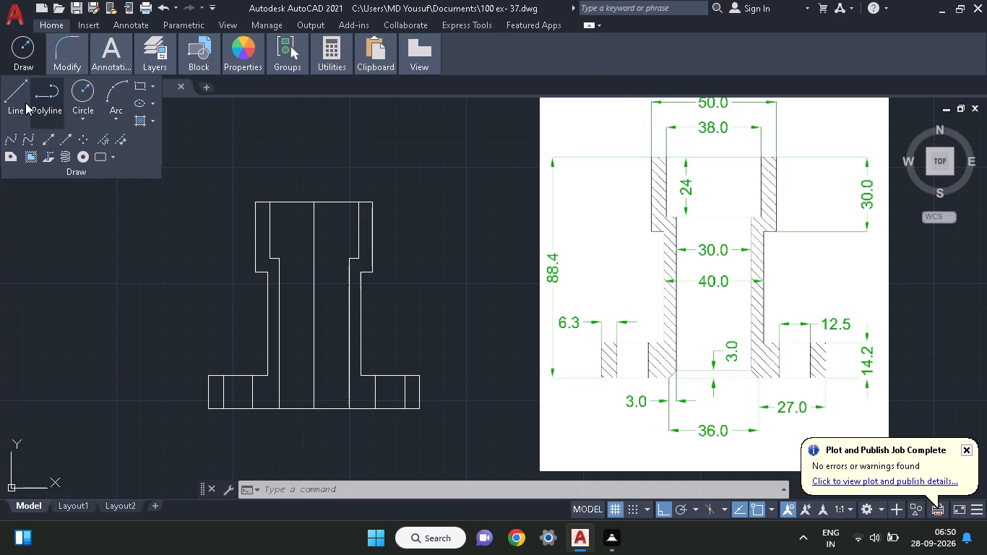
pyautogui.click(14, 86)
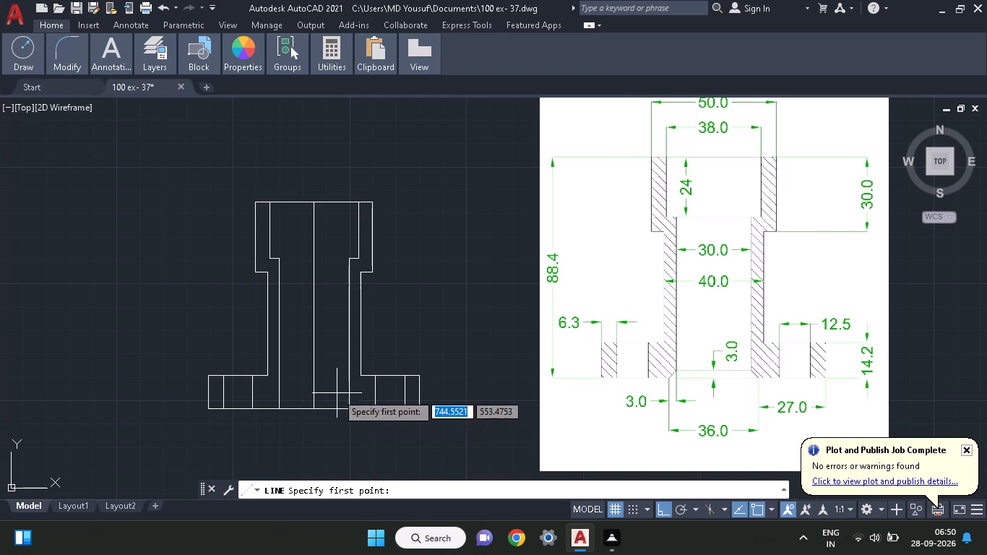
pyautogui.click(316, 412)
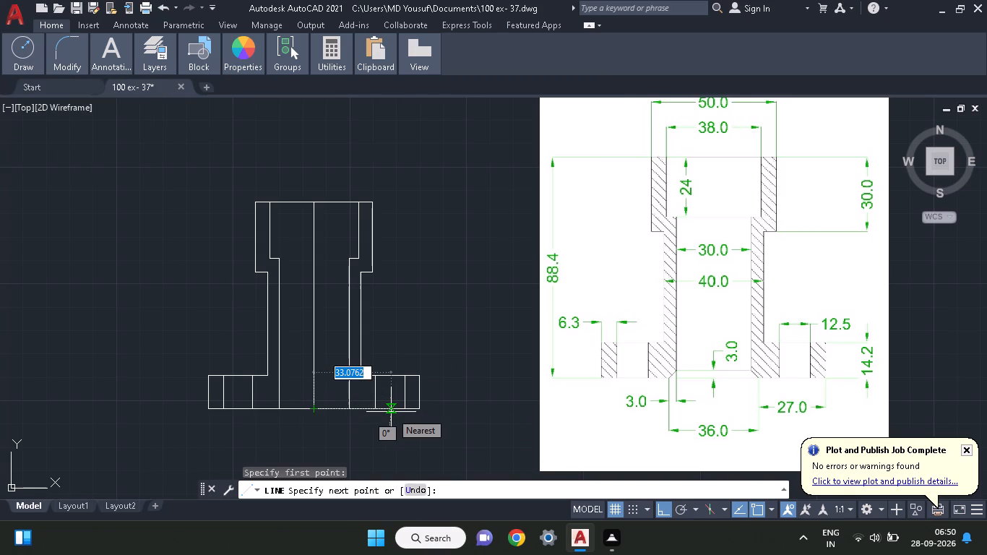
pyautogui.write('18')
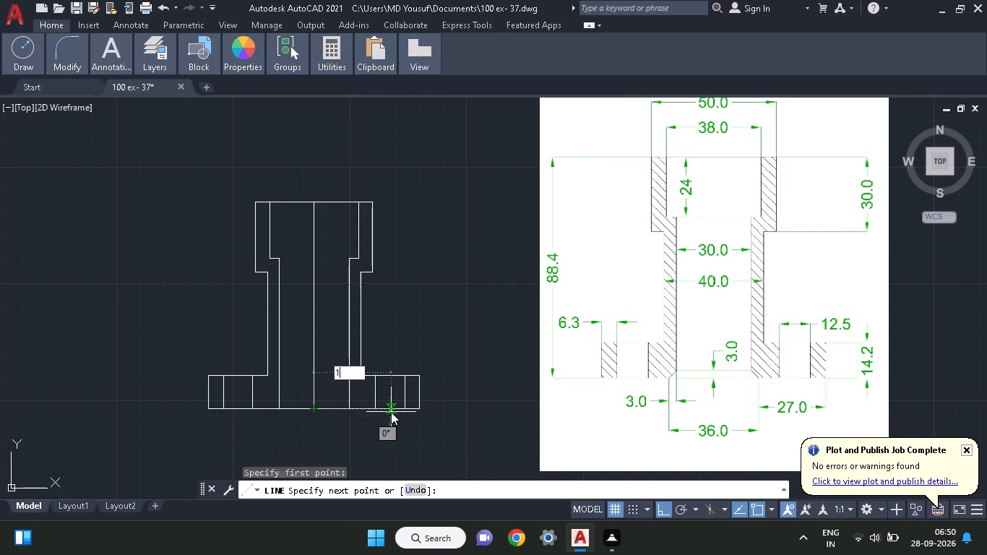
pyautogui.press('Return')
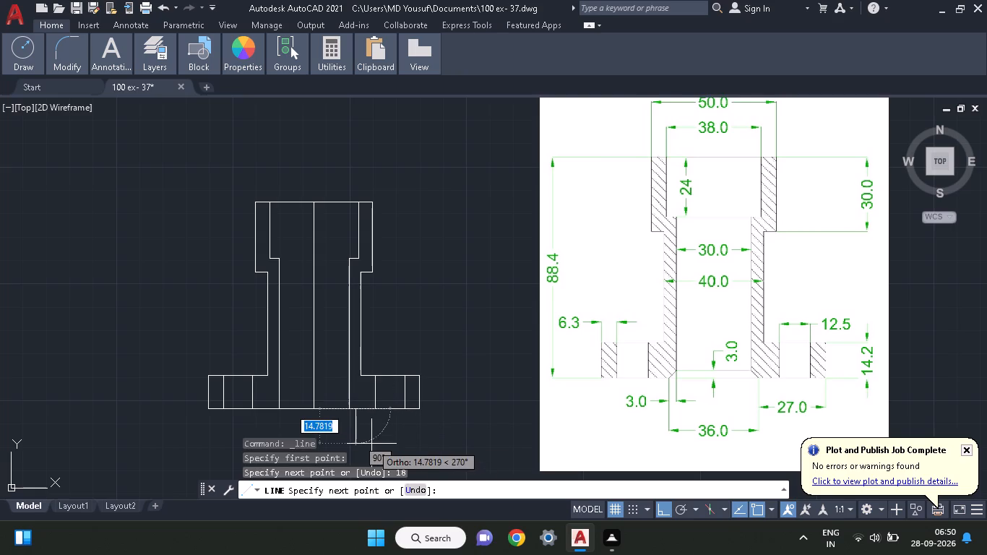
pyautogui.click(371, 429)
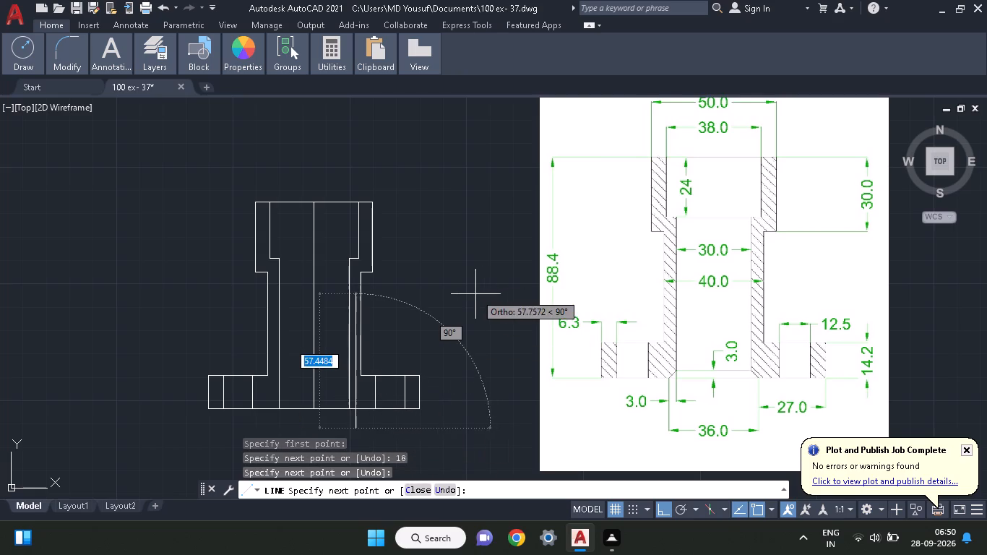
pyautogui.rightClick(475, 294)
pyautogui.click(491, 303)
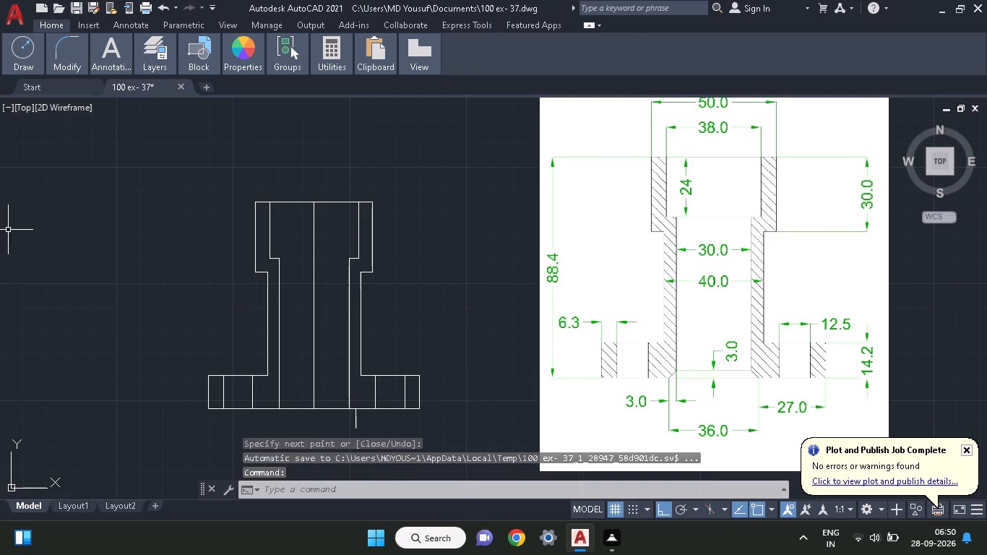
# Draw a matching line from the centre line's bottom end 18 to the left along the base, continuing with a short segment downward.
pyautogui.click(31, 64)
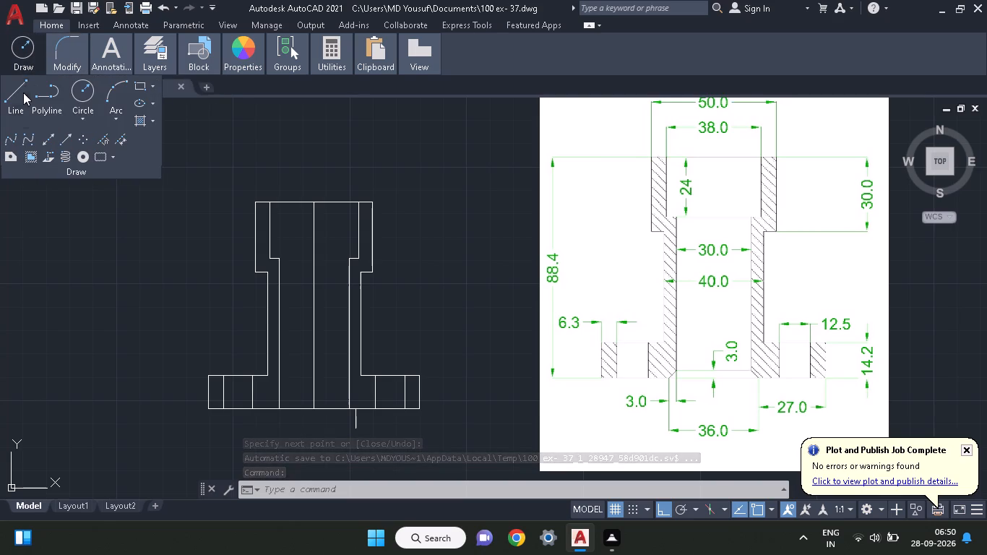
pyautogui.click(22, 95)
pyautogui.click(314, 413)
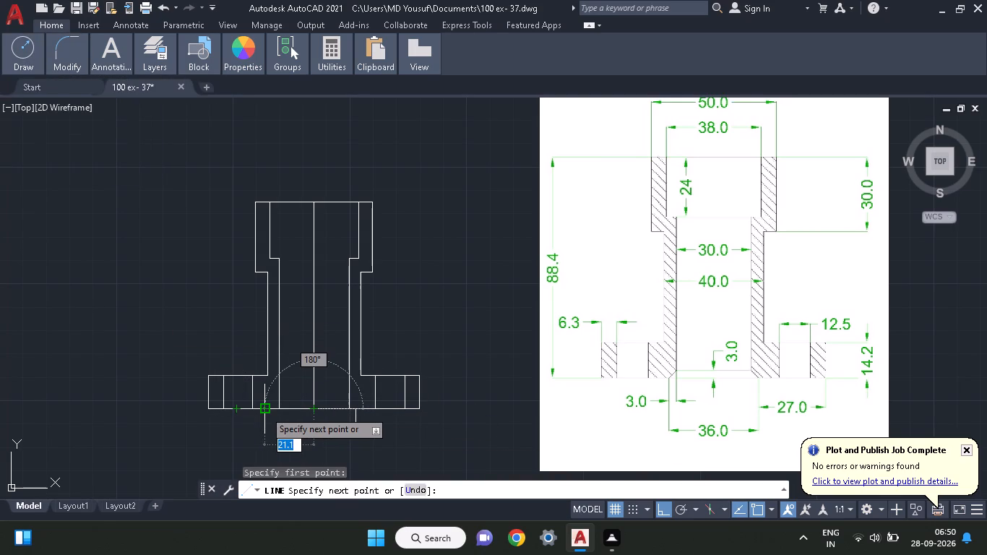
pyautogui.write('18')
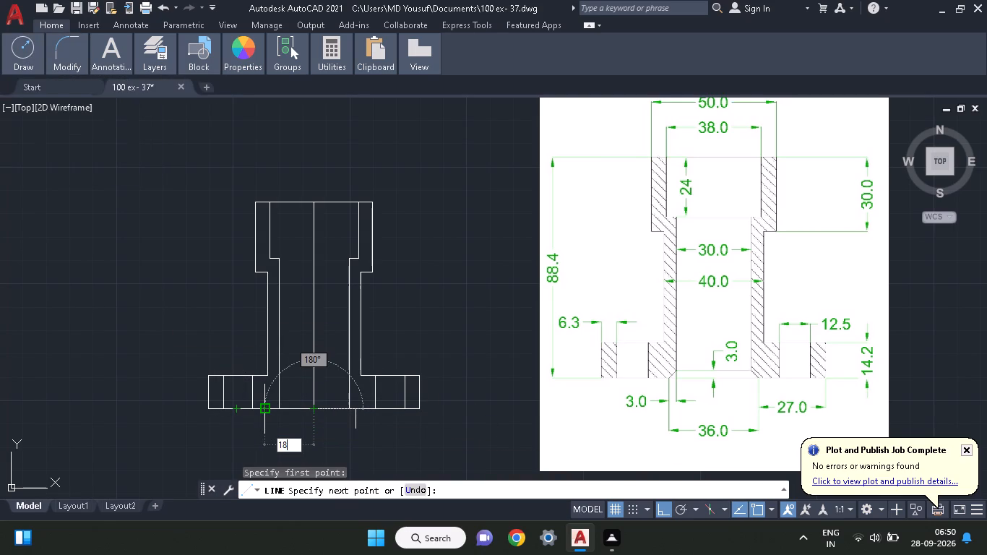
pyautogui.press('Return')
pyautogui.click(266, 429)
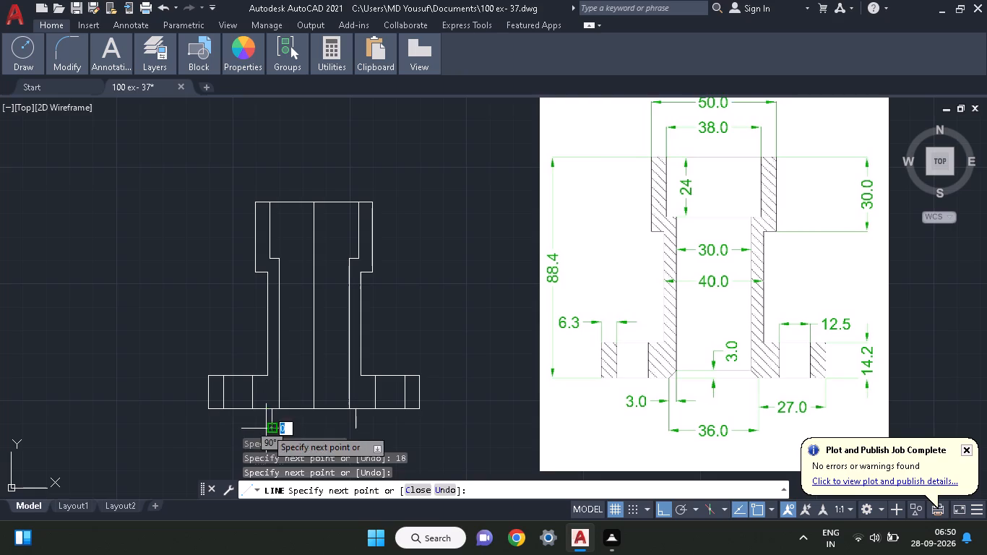
pyautogui.rightClick(197, 424)
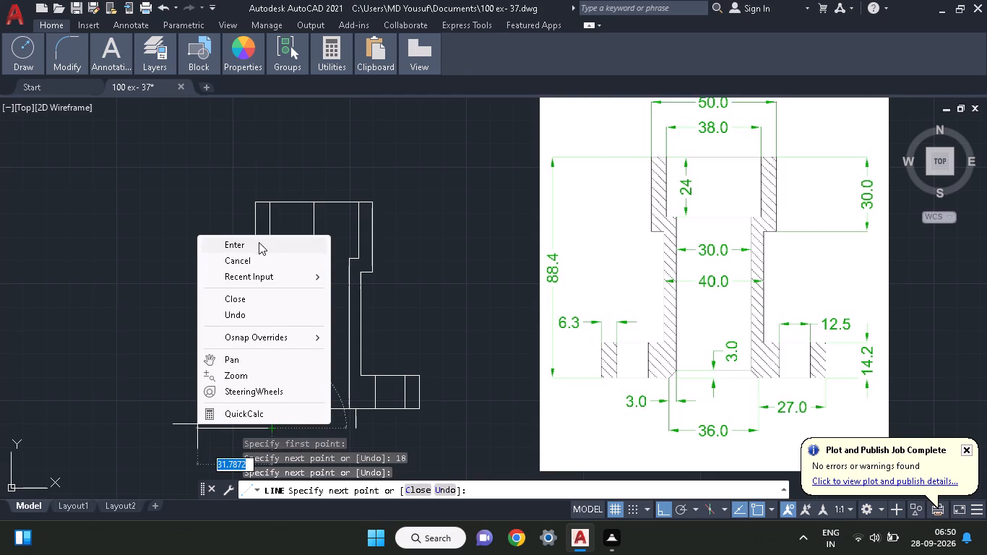
pyautogui.click(259, 242)
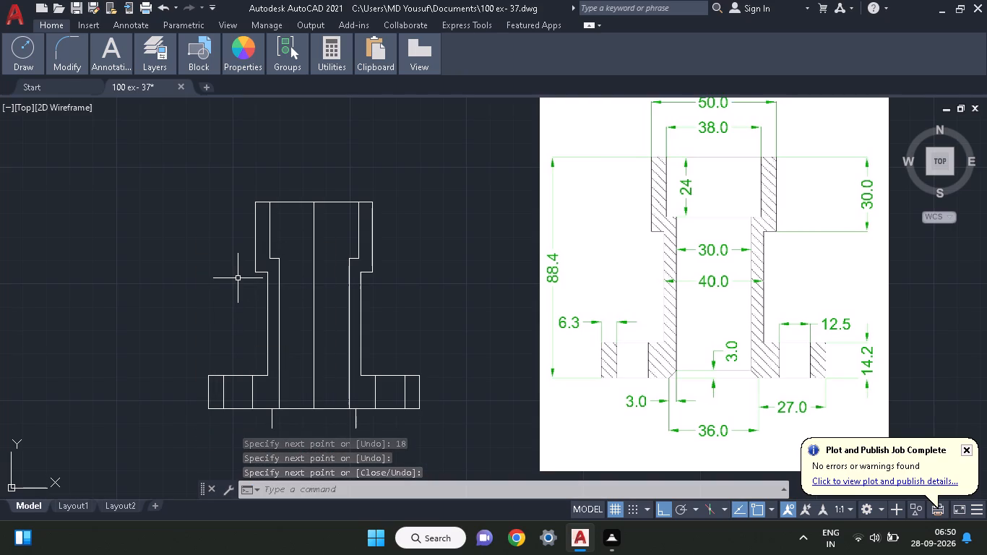
# Offset the two 18-long base lines upward by 3, one on each side of the centre line.
pyautogui.write('off')
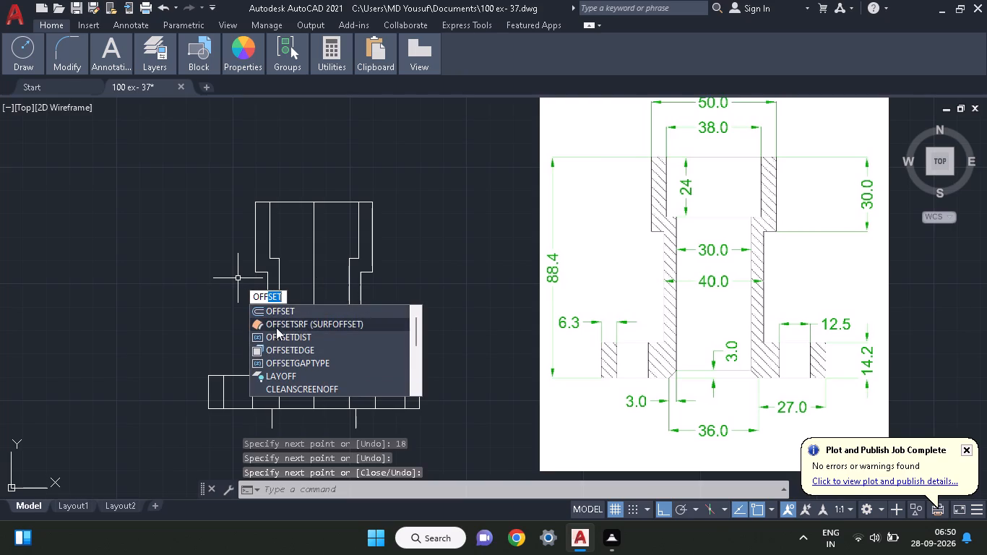
pyautogui.click(276, 313)
pyautogui.rightClick(197, 314)
pyautogui.click(212, 317)
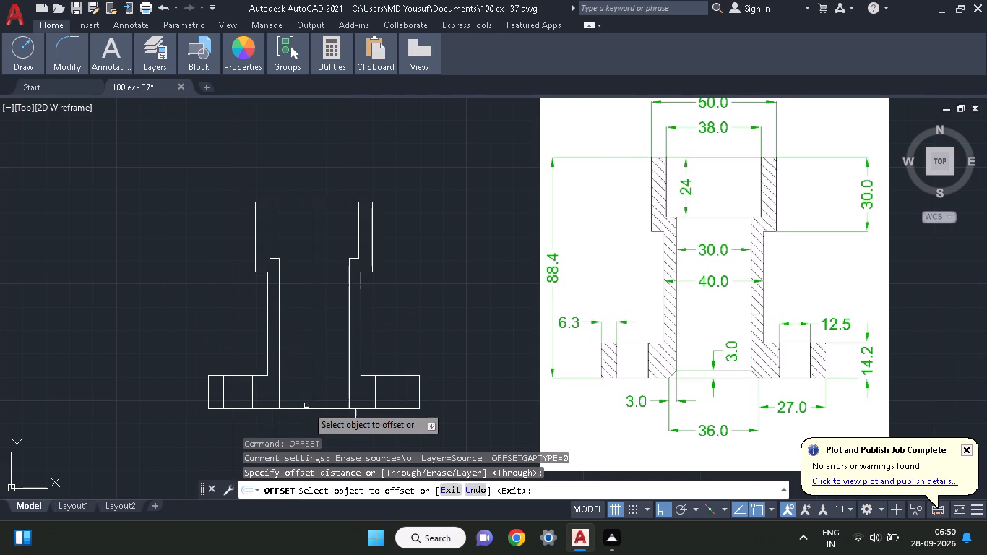
pyautogui.click(329, 410)
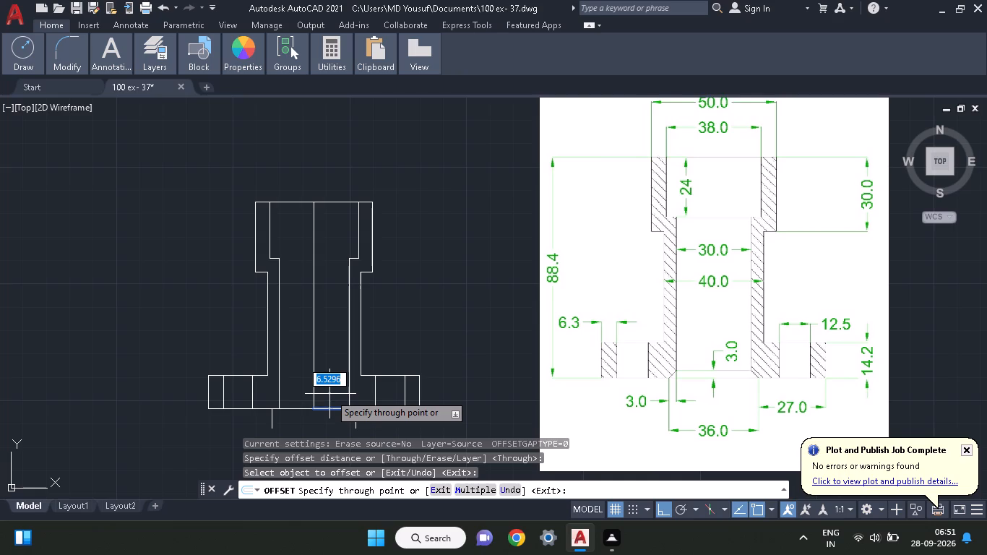
pyautogui.press('3')
pyautogui.press('Return')
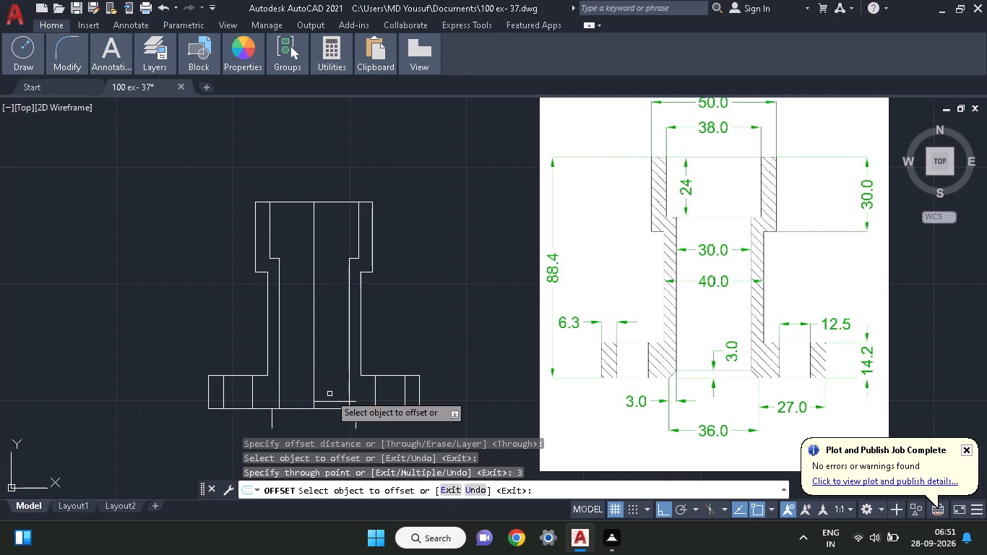
pyautogui.click(294, 410)
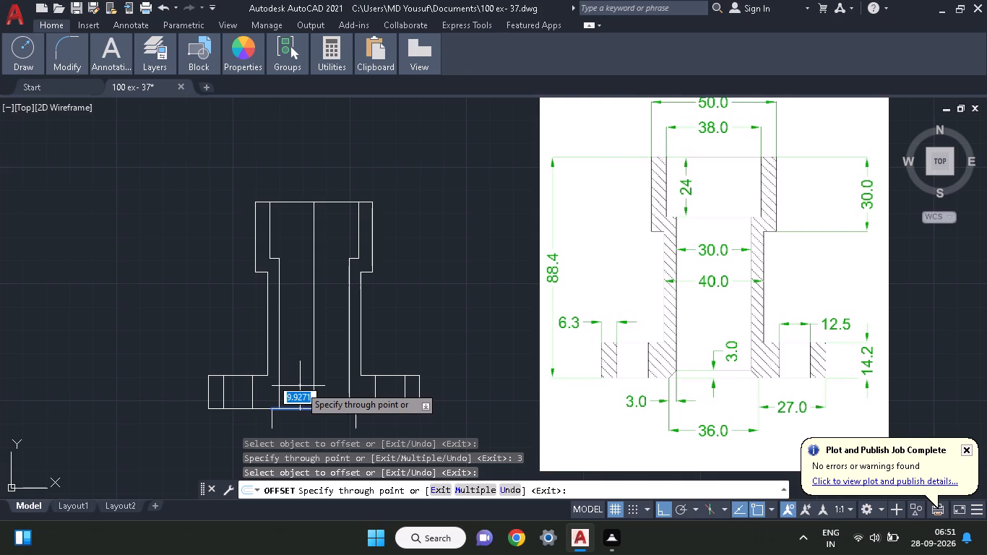
pyautogui.press('3')
pyautogui.press('Return')
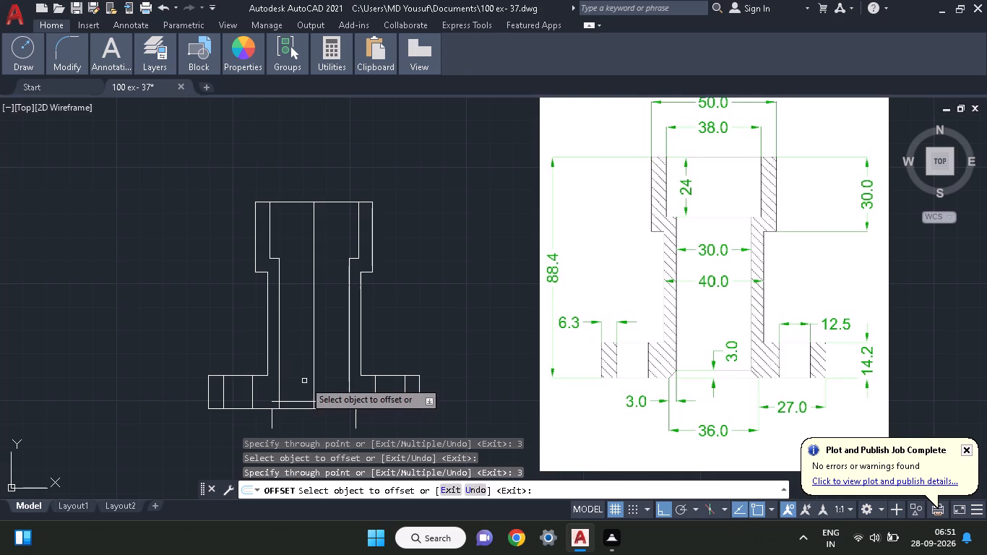
pyautogui.press('Escape')
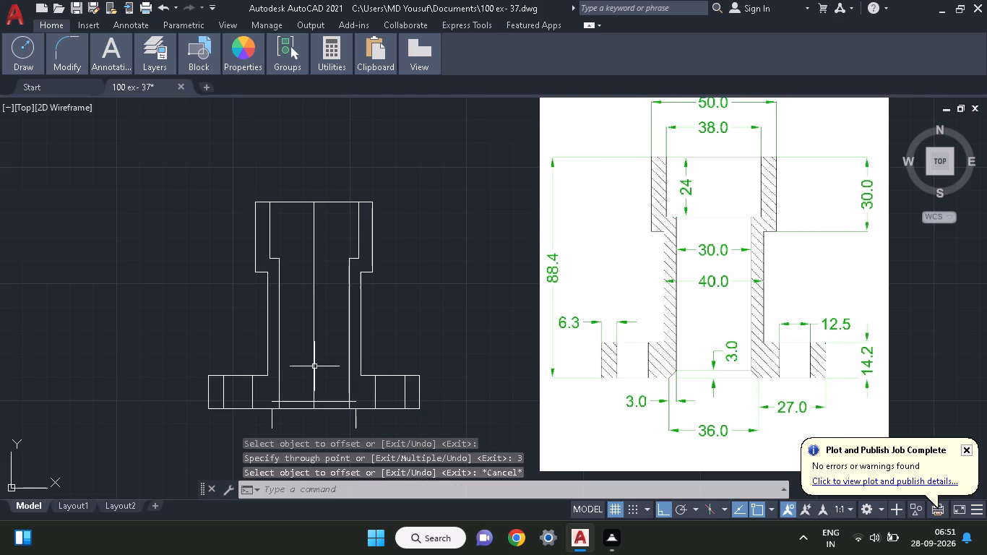
# Draw the left chamfer line from the bore wall's intersection with the offset line to the left 18-long base line's outer end.
pyautogui.keyDown('ctrl'); pyautogui.scroll(2, 342, 418); pyautogui.keyUp('ctrl')
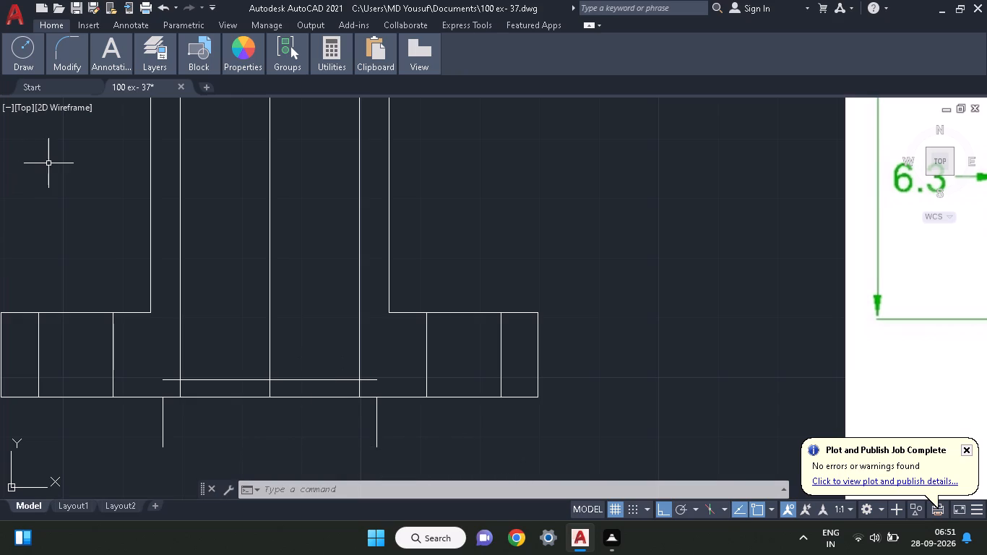
pyautogui.write('lin')
pyautogui.press('e')
pyautogui.press('space')
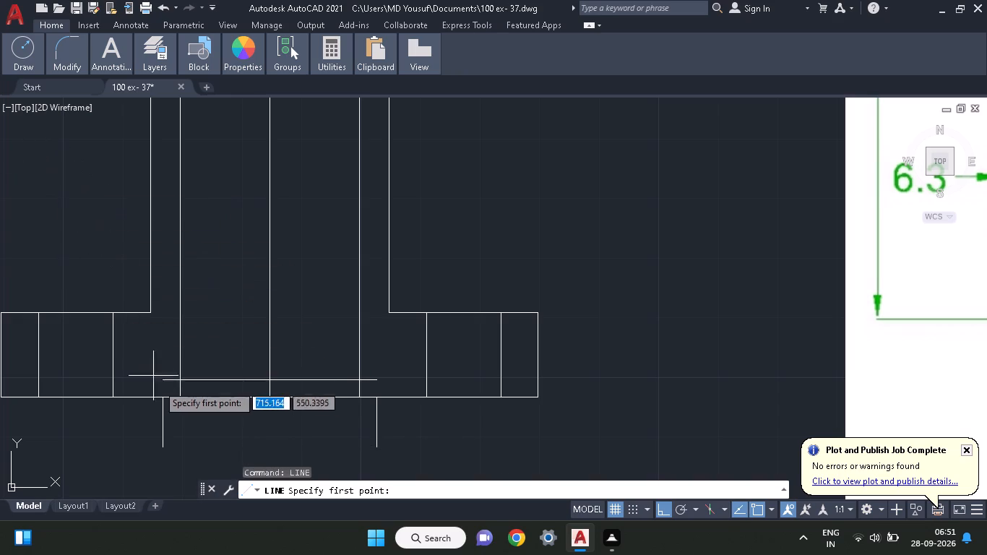
pyautogui.click(177, 381)
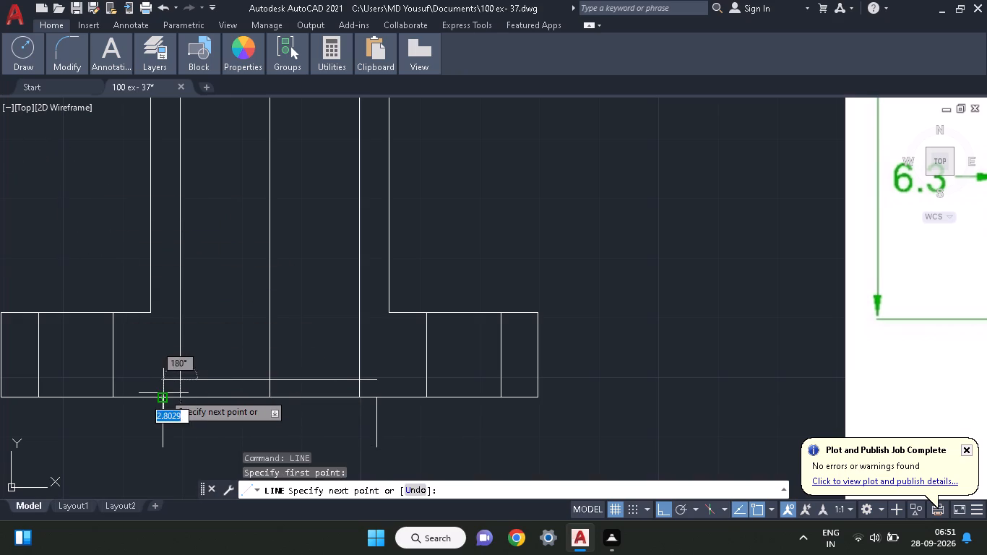
pyautogui.click(163, 394)
pyautogui.rightClick(85, 313)
pyautogui.click(126, 324)
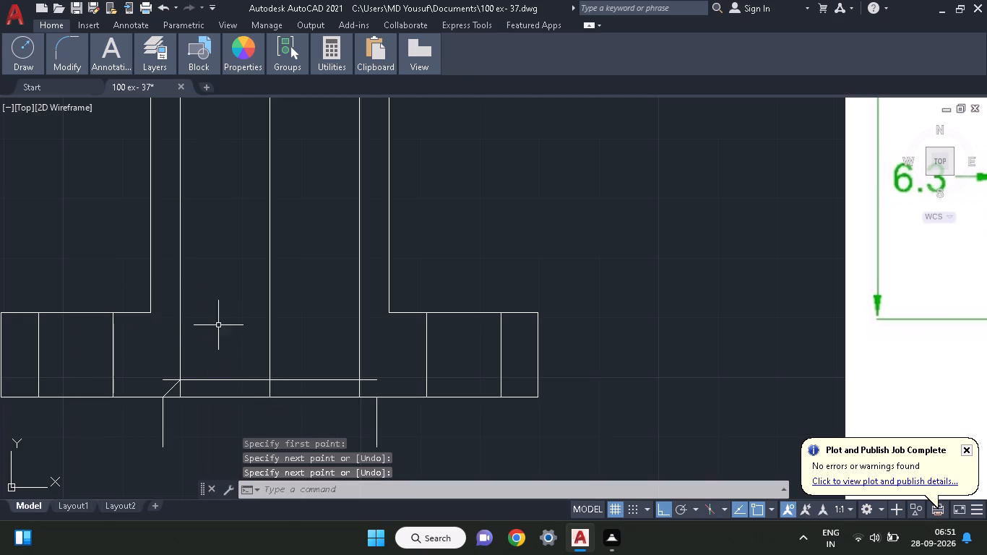
# Draw the right chamfer line from the bore wall's intersection with the offset line to the right 18-long base line's outer end.
pyautogui.write('l')
pyautogui.press('space')
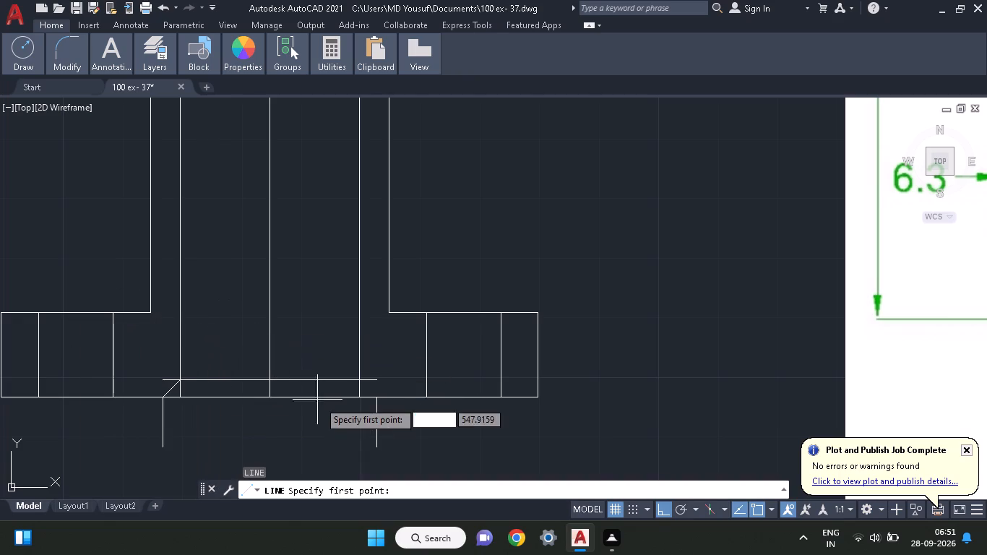
pyautogui.click(355, 379)
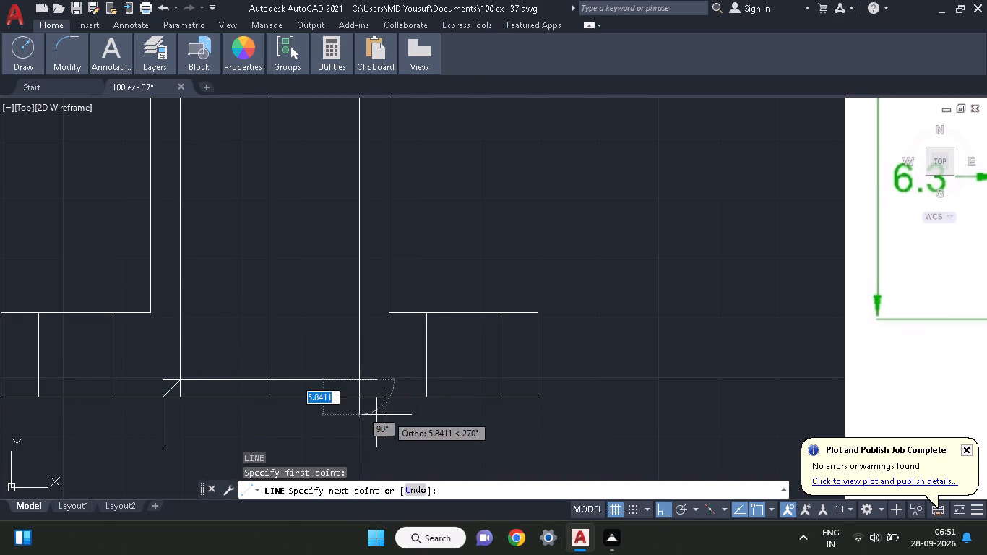
pyautogui.click(373, 400)
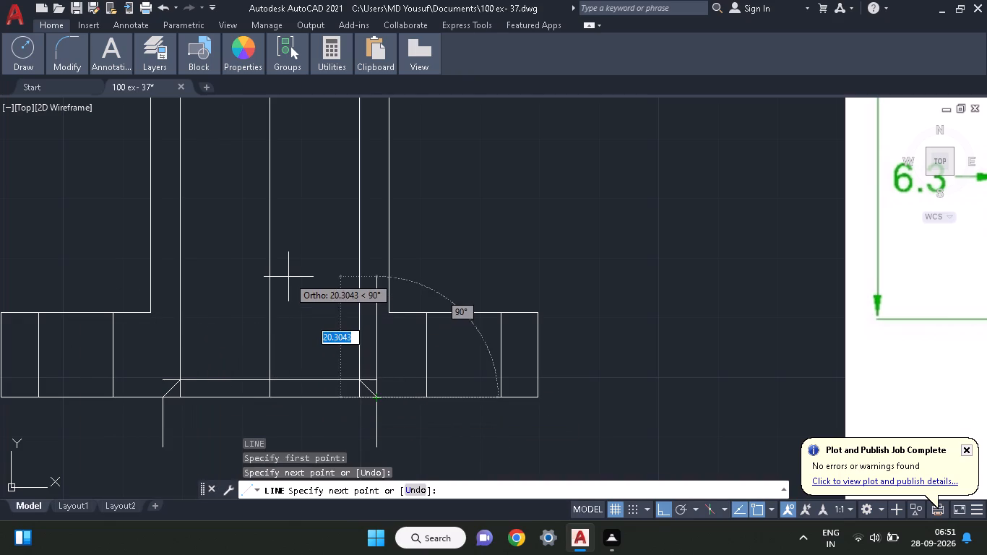
pyautogui.press('Escape')
# Trim the offset line's overhangs beyond both bore walls, and the bore walls and centre line below the offset line.
pyautogui.write('yt')
pyautogui.press('BackSpace')
pyautogui.press('BackSpace')
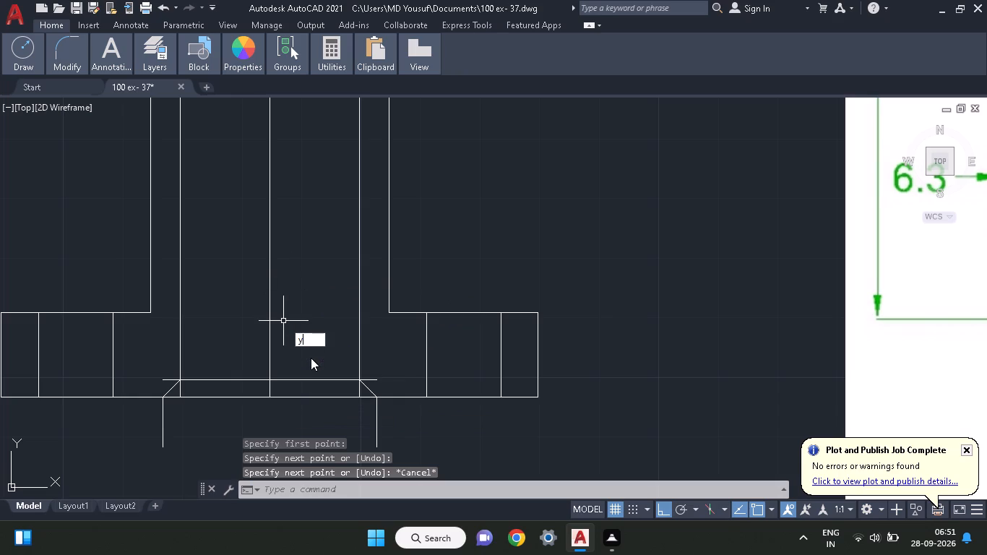
pyautogui.write('trim')
pyautogui.press('space')
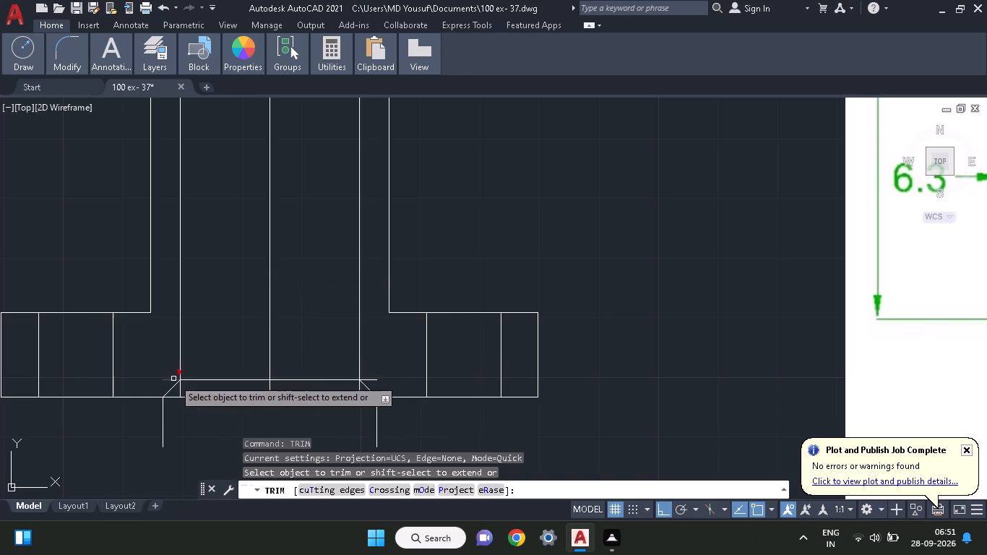
pyautogui.click(173, 379)
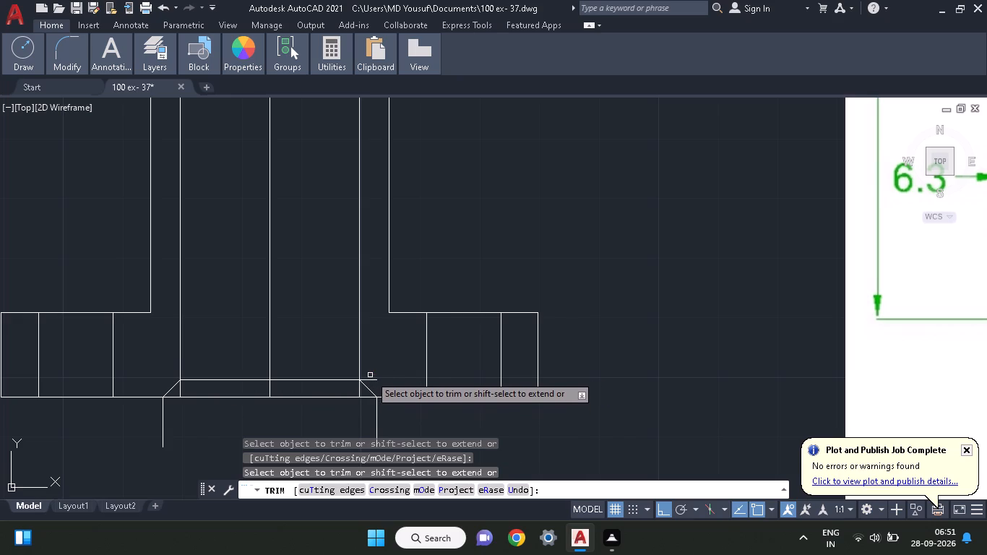
pyautogui.click(373, 381)
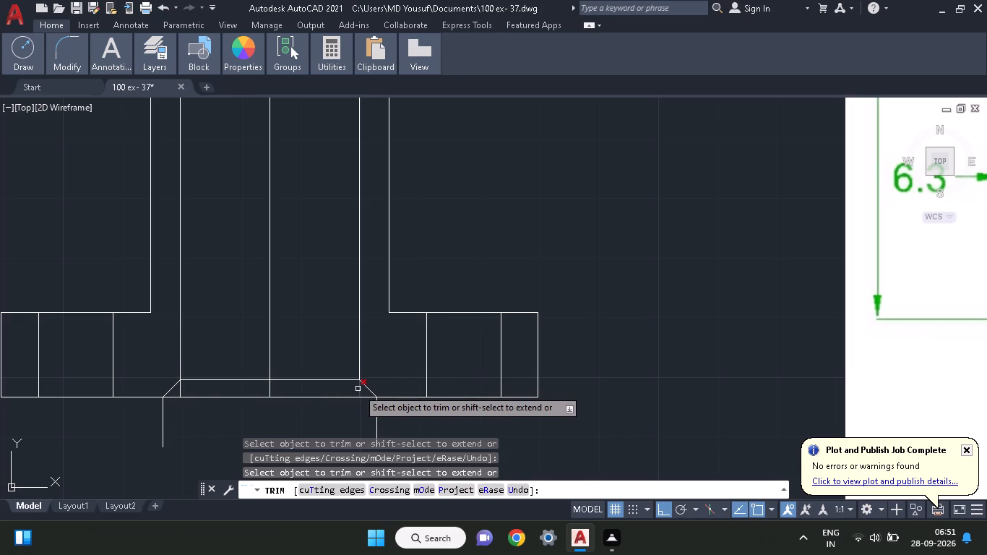
pyautogui.click(358, 389)
pyautogui.click(269, 391)
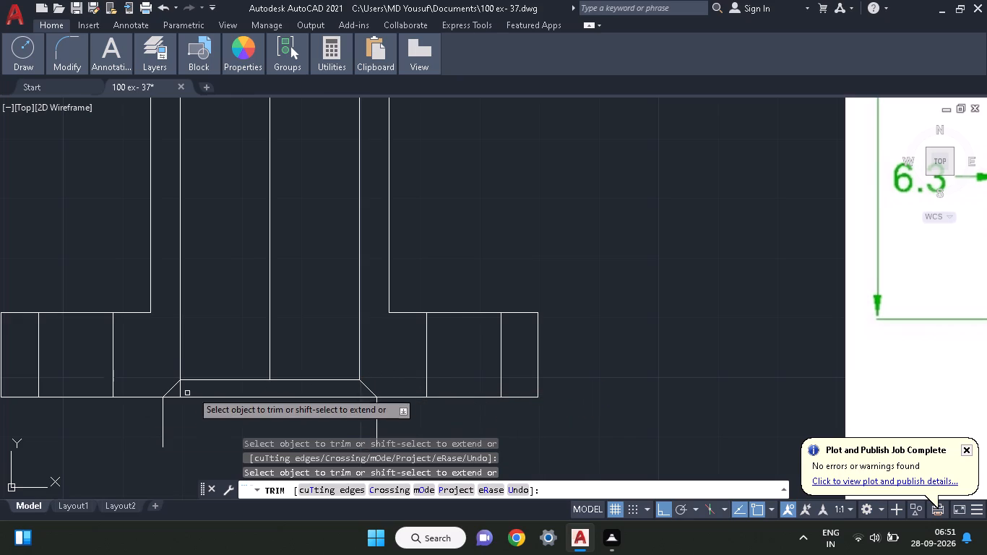
pyautogui.click(179, 391)
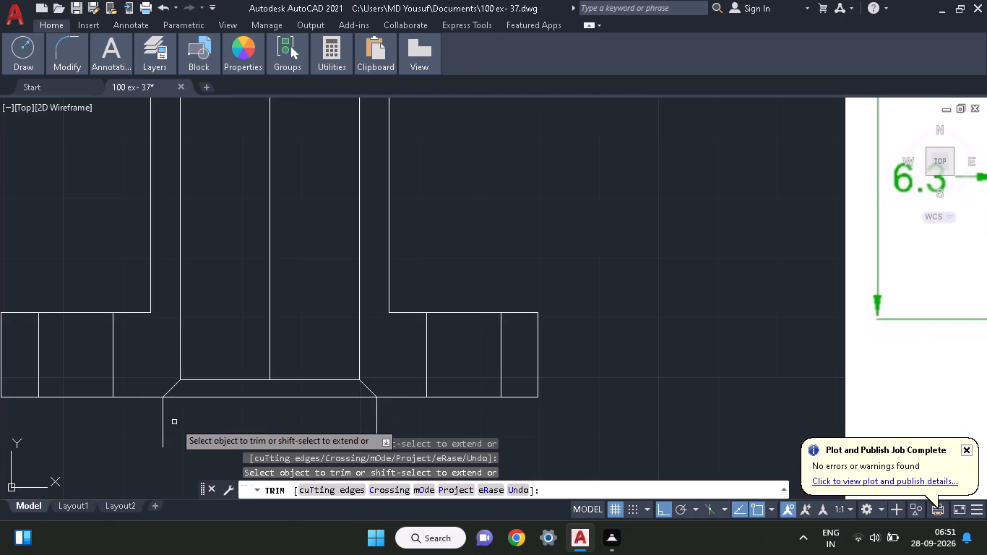
# Trim away the two short vertical segments hanging below the flange base at the chamfers' outer ends.
pyautogui.click(164, 422)
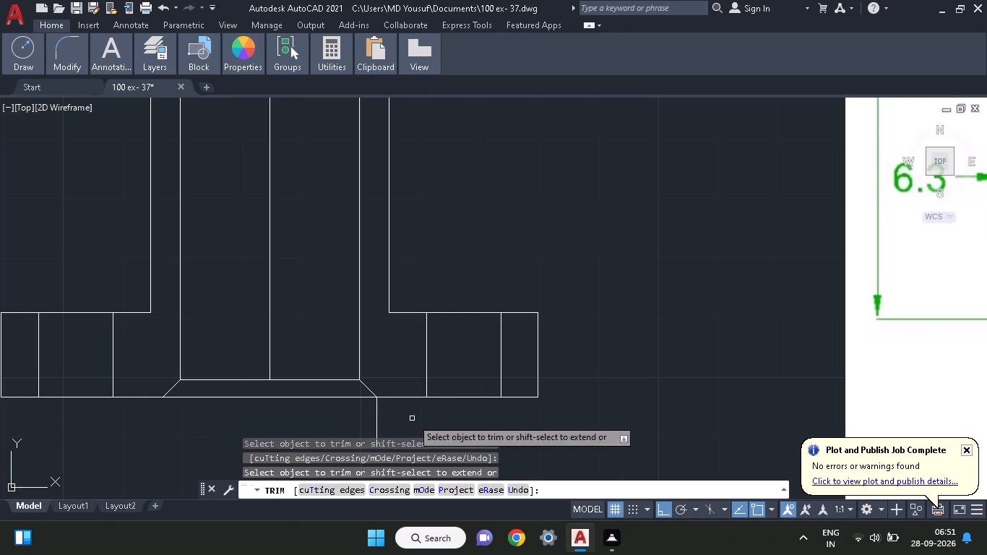
pyautogui.click(375, 416)
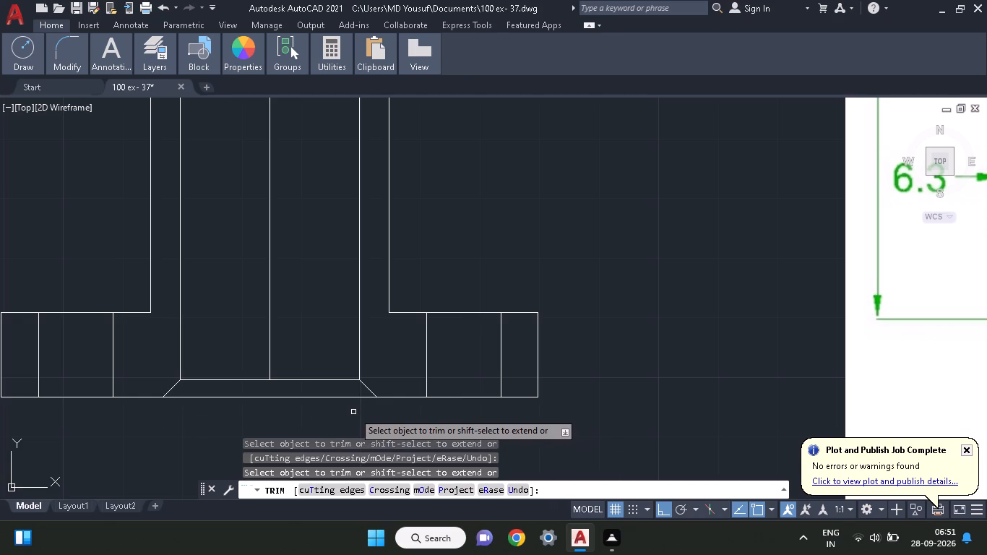
pyautogui.keyDown('ctrl'); pyautogui.scroll(-1, 313, 434); pyautogui.keyUp('ctrl')
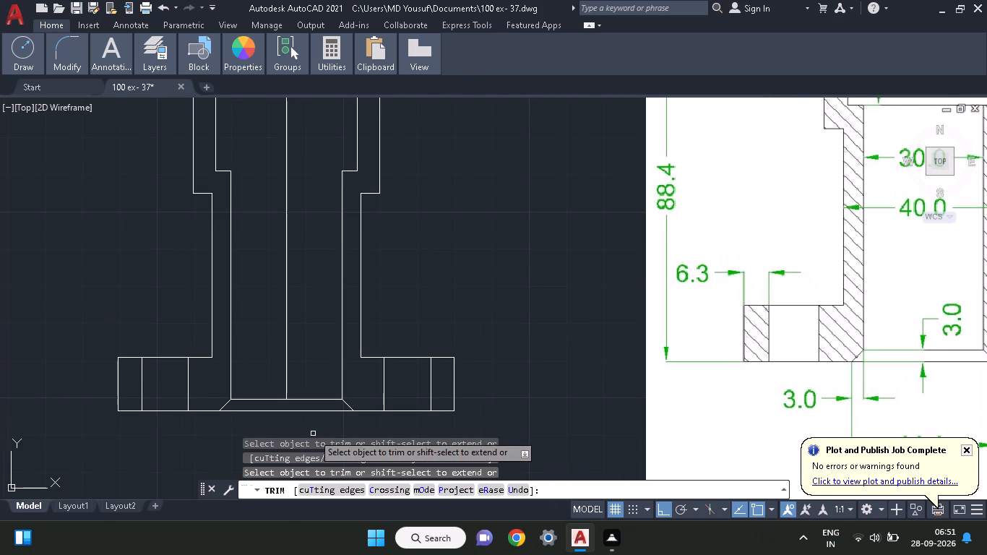
pyautogui.rightClick(410, 236)
pyautogui.click(439, 249)
# Hatch the section's four cut areas with the ANSI31 pattern: both bushing walls and both outer flange ends.
pyautogui.moveTo(434, 254); pyautogui.dragTo(418, 293, button='middle')
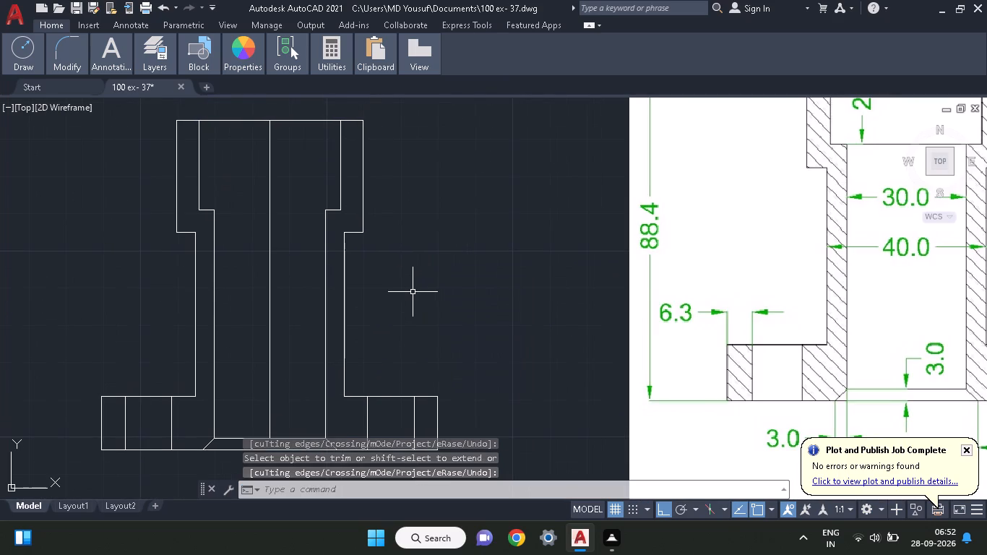
pyautogui.moveTo(413, 292); pyautogui.dragTo(429, 275, button='middle')
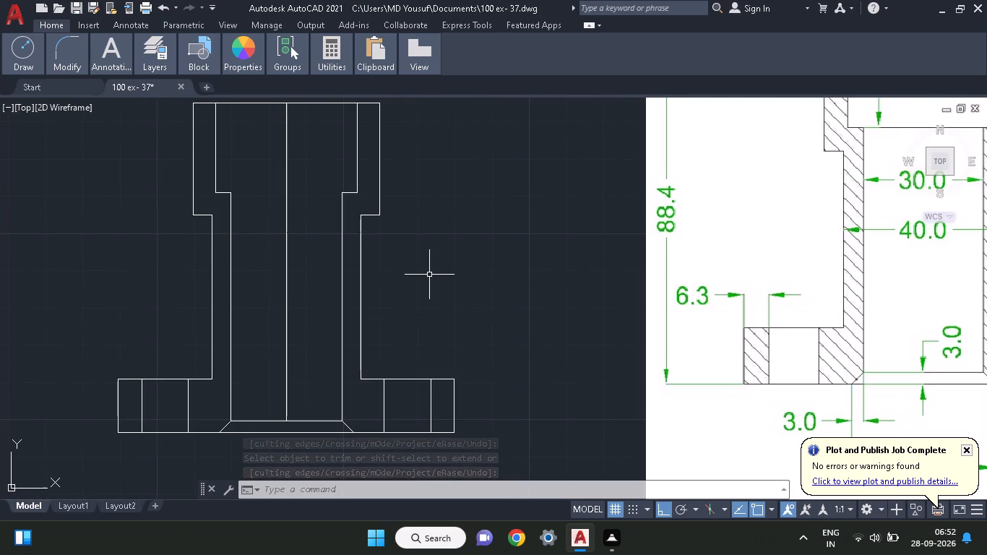
pyautogui.press('h')
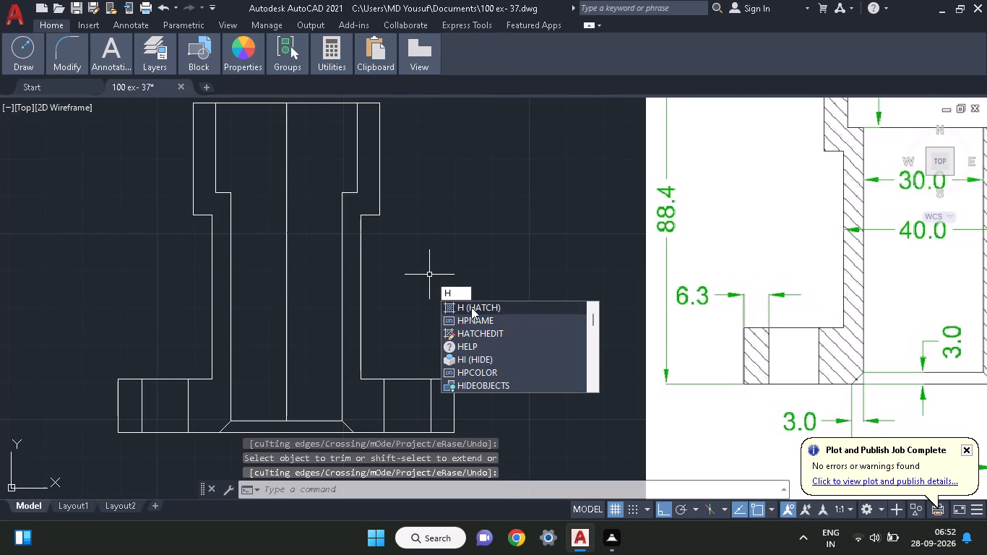
pyautogui.click(475, 307)
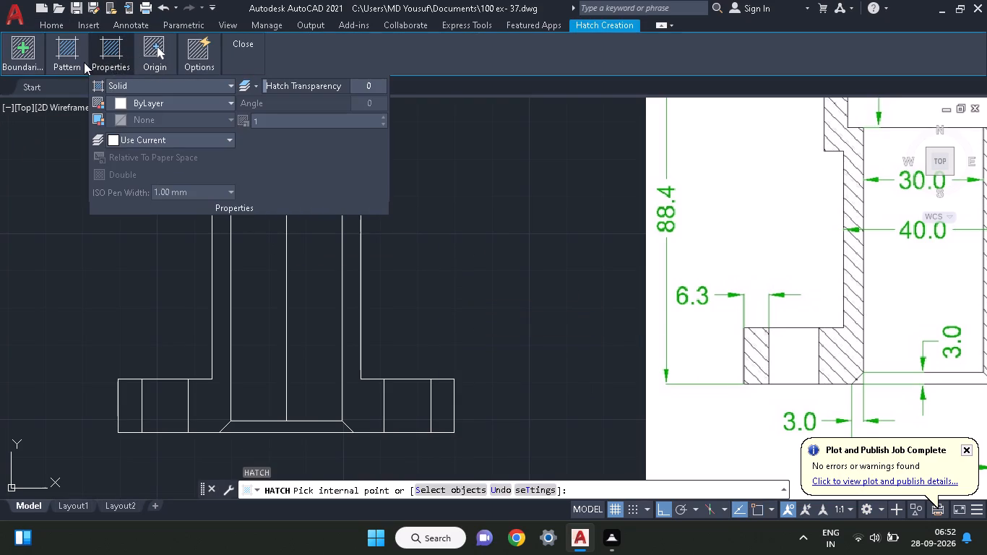
pyautogui.click(67, 51)
pyautogui.click(78, 99)
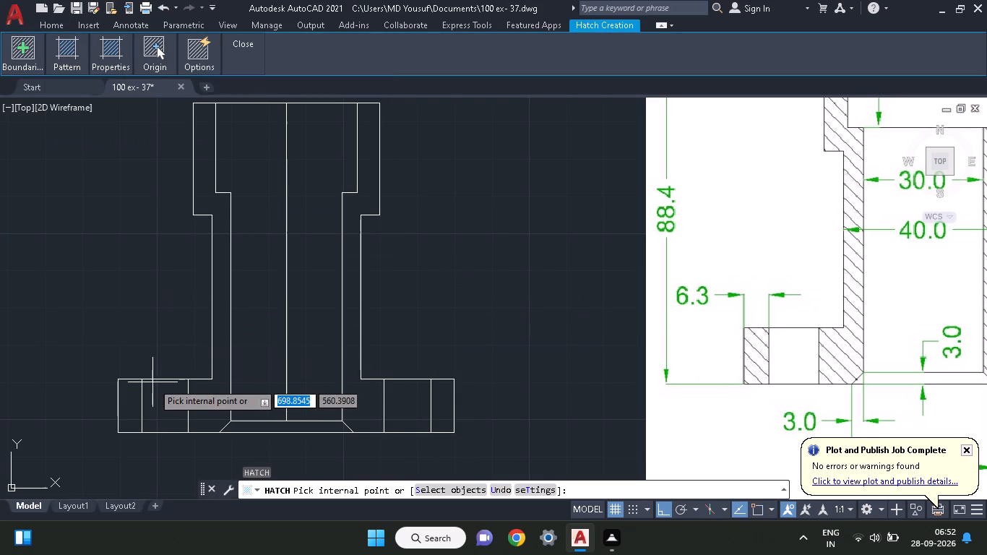
pyautogui.click(72, 58)
pyautogui.click(160, 97)
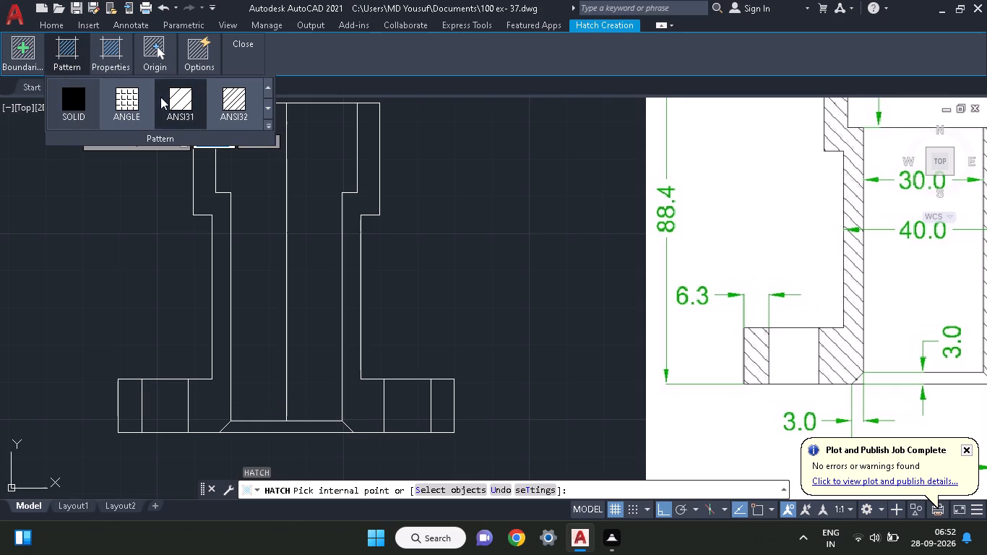
pyautogui.click(126, 402)
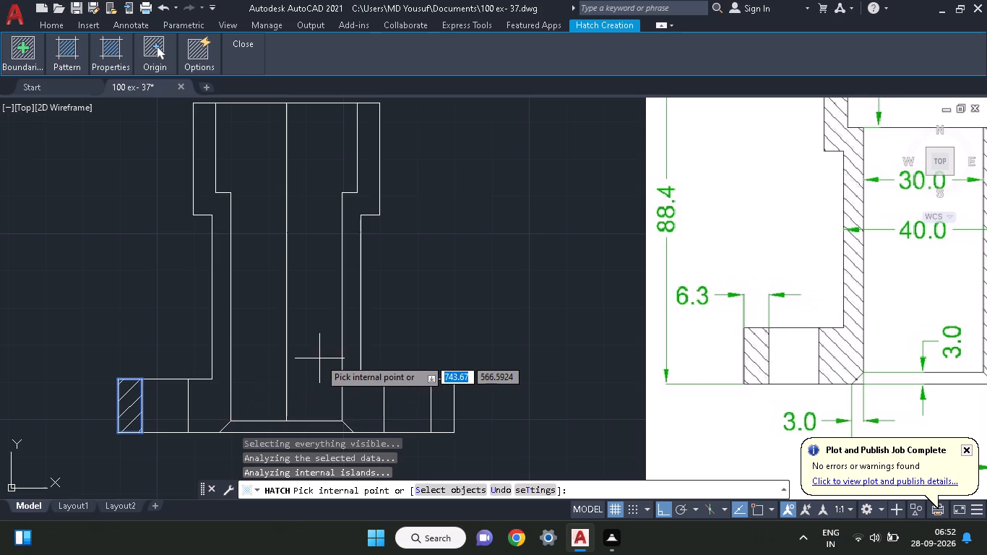
pyautogui.click(350, 332)
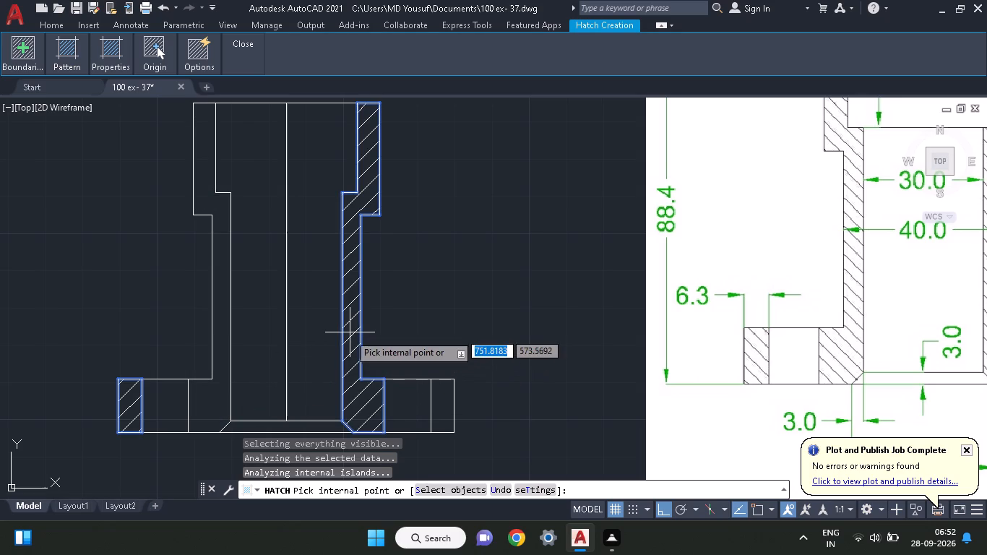
pyautogui.click(203, 397)
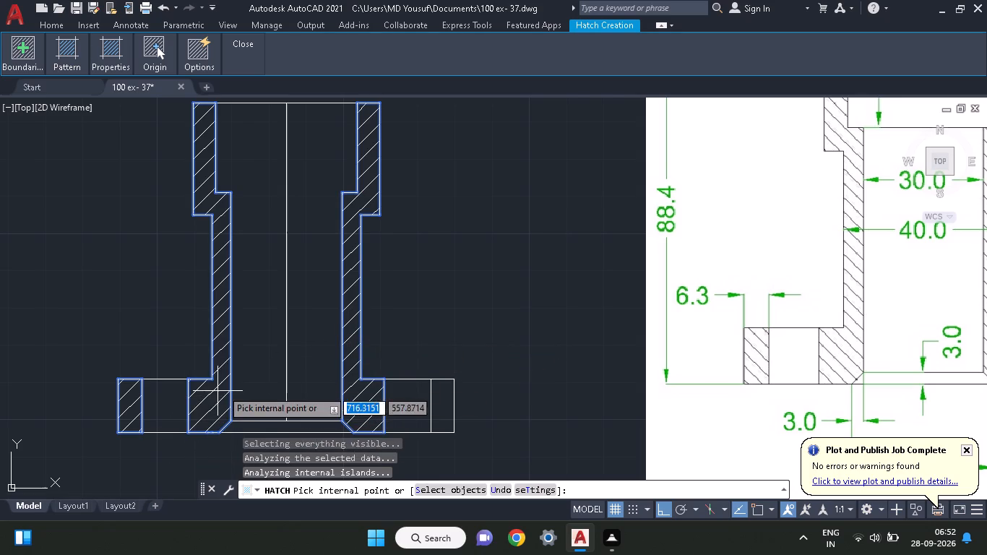
pyautogui.click(432, 405)
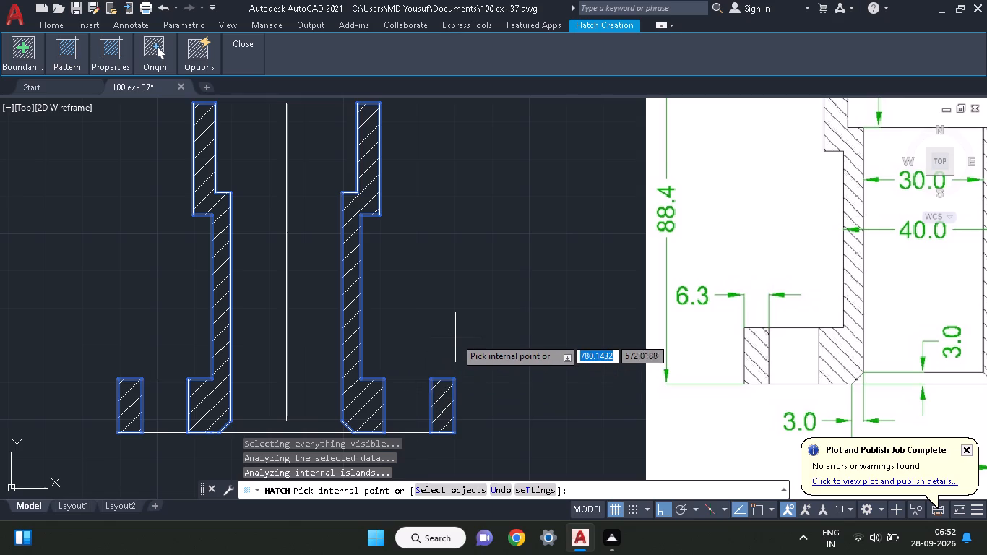
pyautogui.keyDown('ctrl'); pyautogui.scroll(-1, 455, 337); pyautogui.keyUp('ctrl')
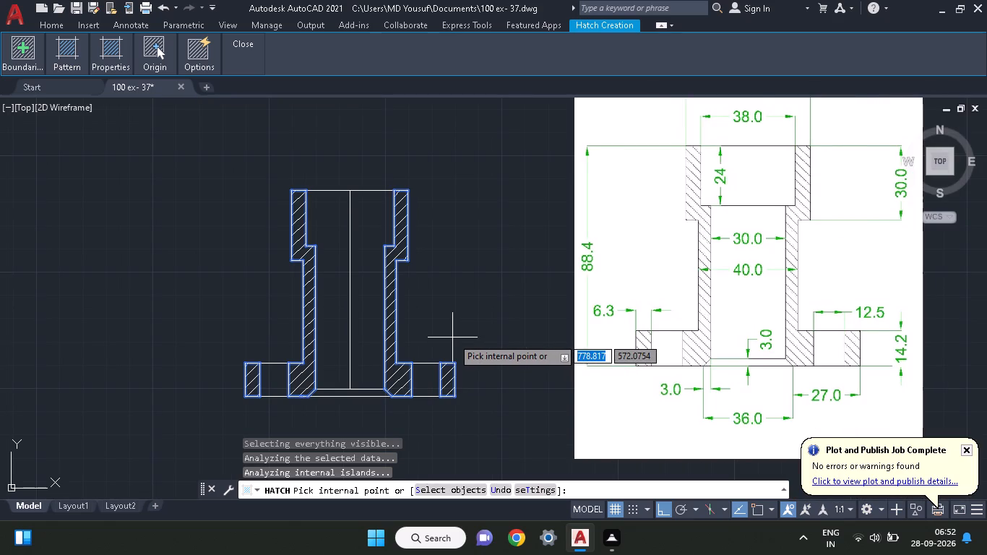
pyautogui.rightClick(439, 320)
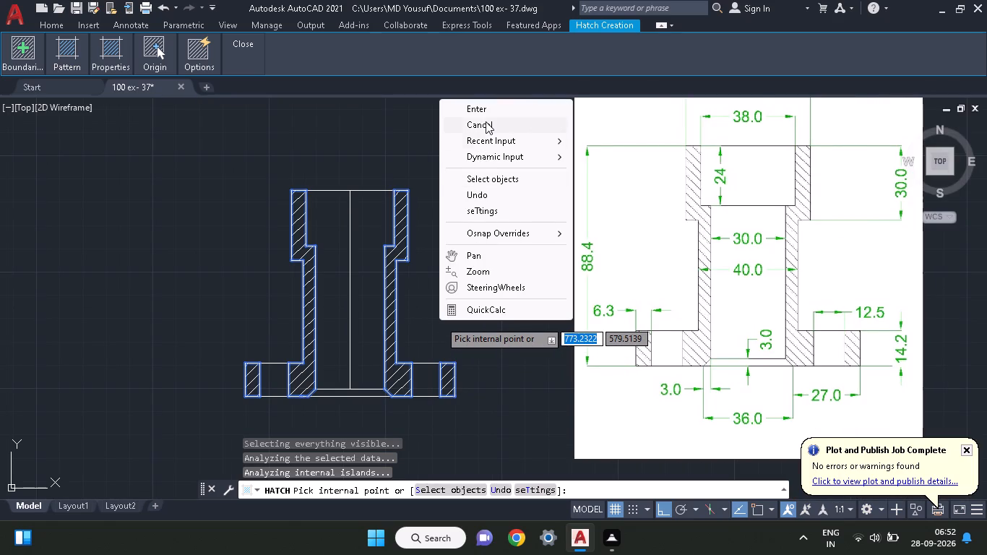
pyautogui.click(490, 106)
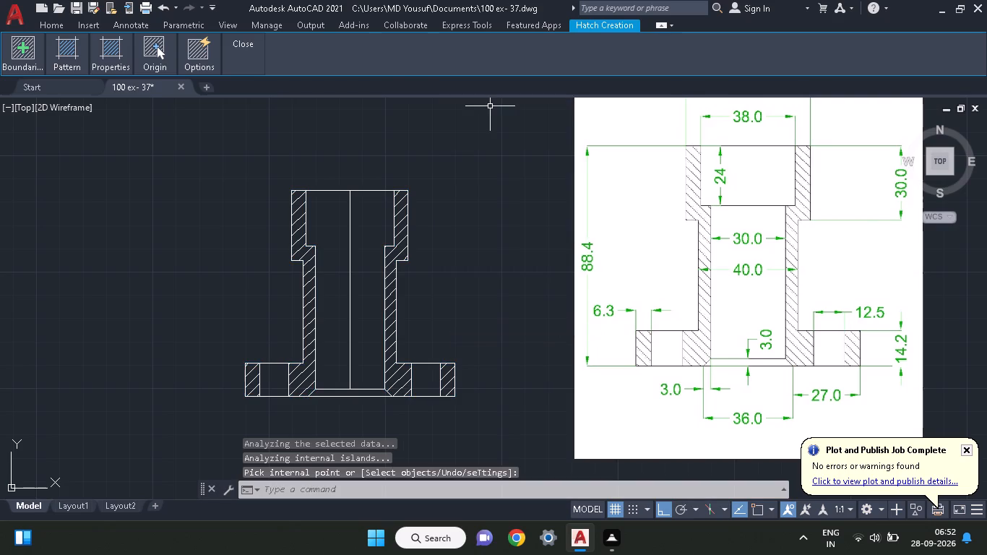
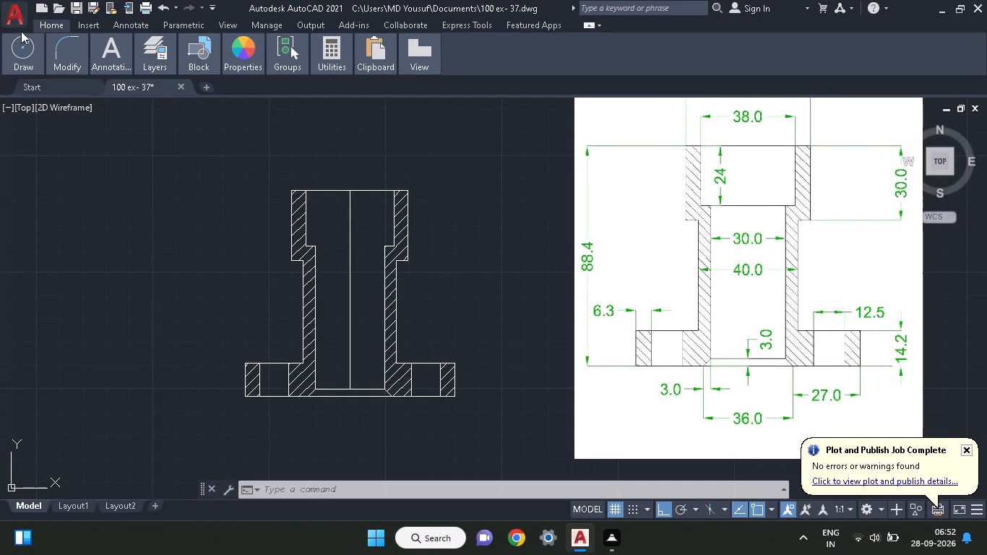
# Draw lines from the bushing's top-right outer corner: 30 up, 50 left, and down to the top-left outer corner.
pyautogui.click(16, 56)
pyautogui.click(16, 98)
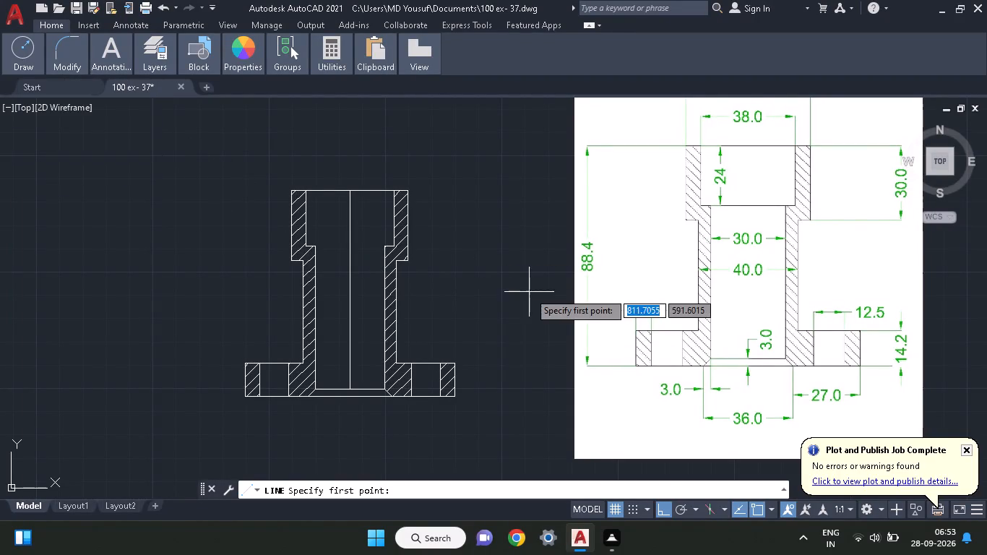
pyautogui.moveTo(529, 292); pyautogui.dragTo(527, 362, button='middle')
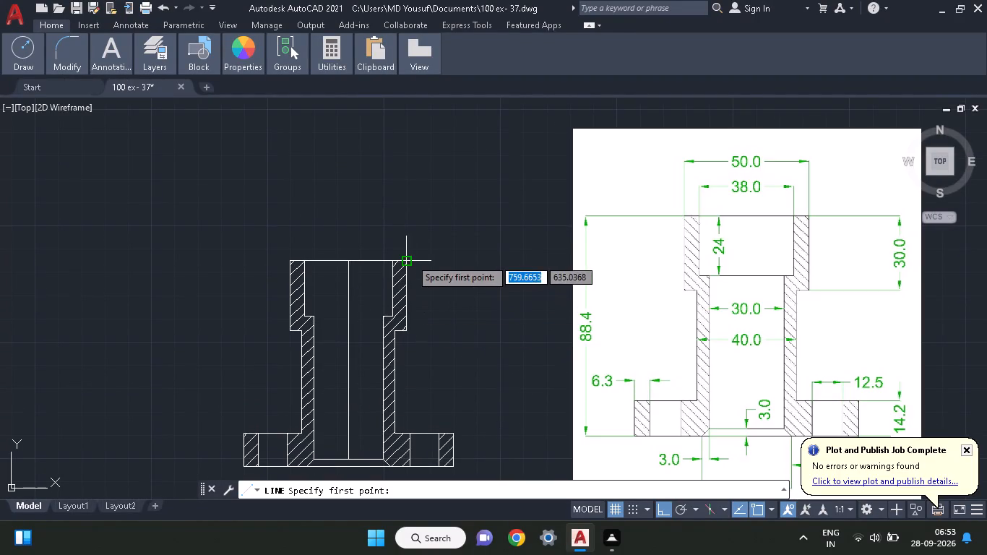
pyautogui.click(410, 259)
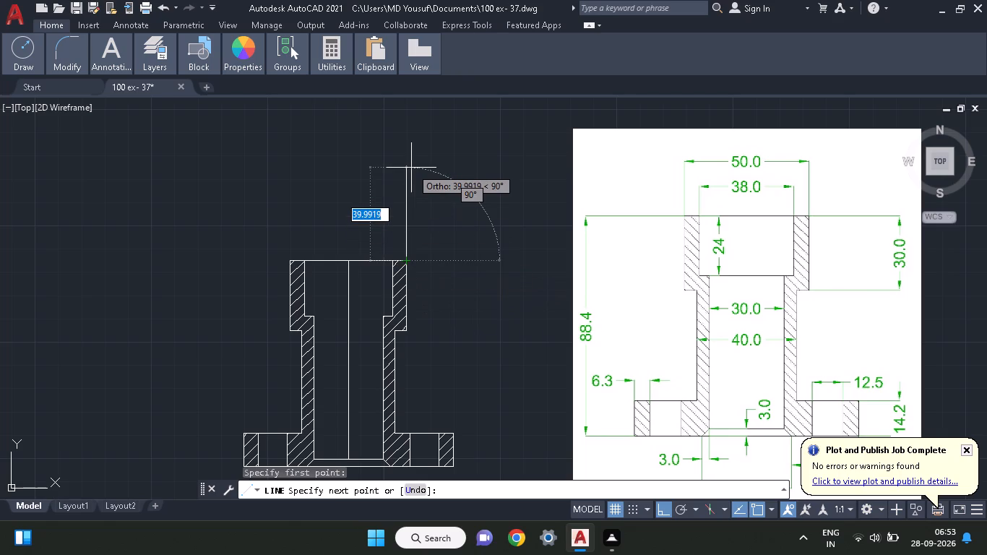
pyautogui.write('30')
pyautogui.press('Return')
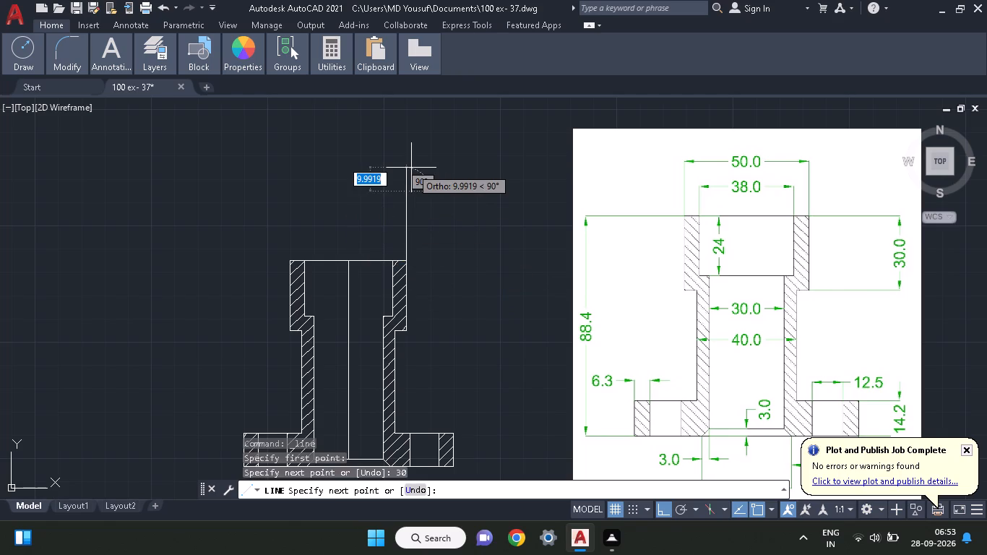
pyautogui.write('50')
pyautogui.press('Return')
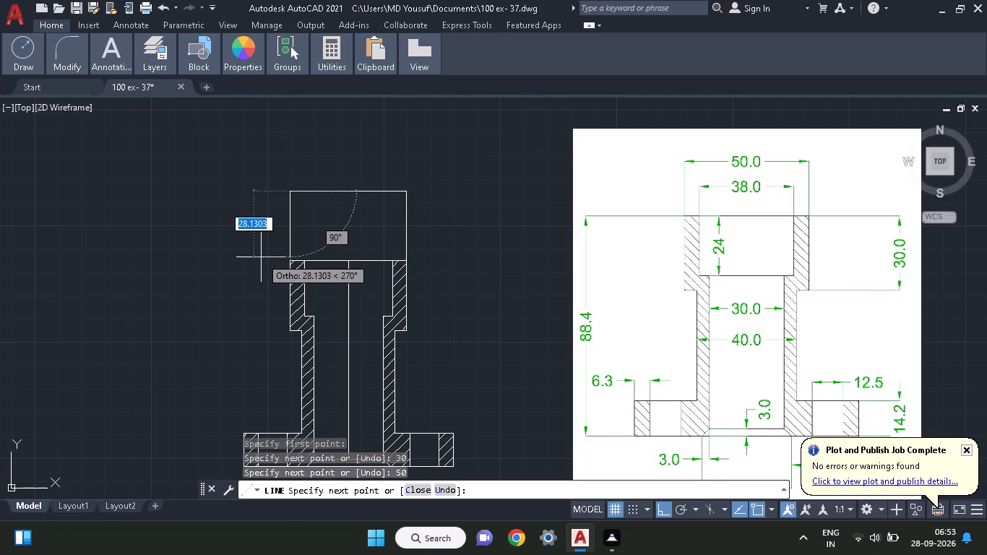
pyautogui.click(284, 262)
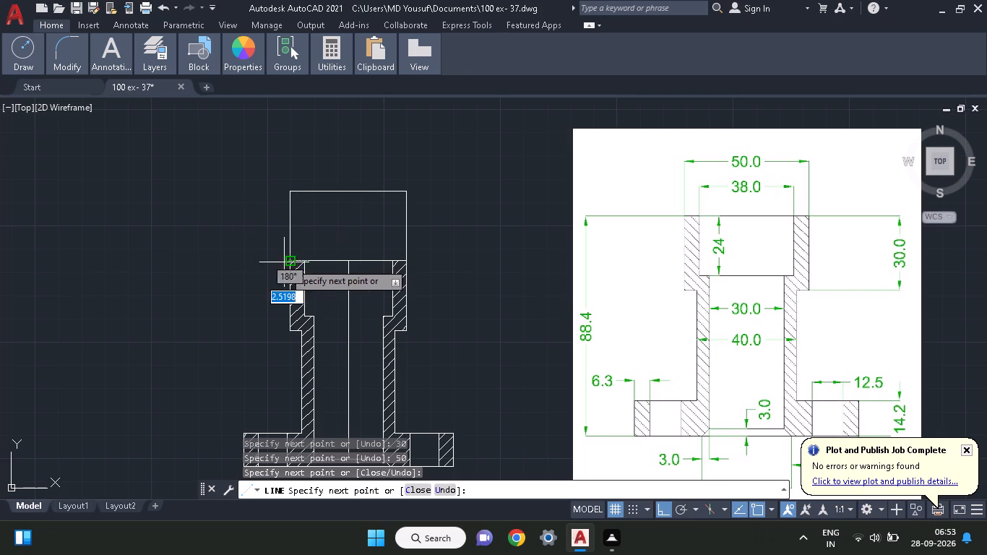
pyautogui.rightClick(215, 251)
pyautogui.click(234, 257)
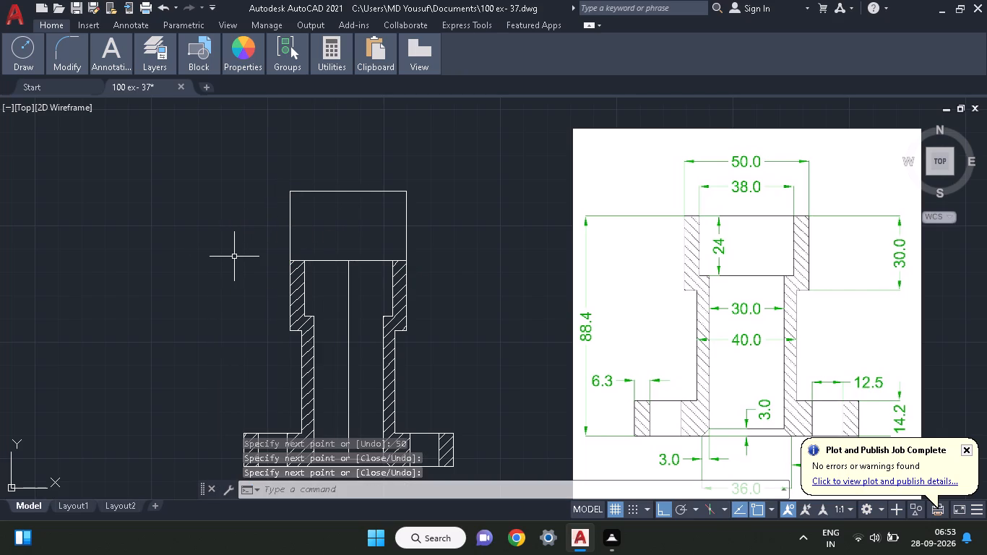
# Draw lines from the counterbore's top-right corner: 15 up, 38 left, and down to the counterbore's top-left corner.
pyautogui.write('l')
pyautogui.press('space')
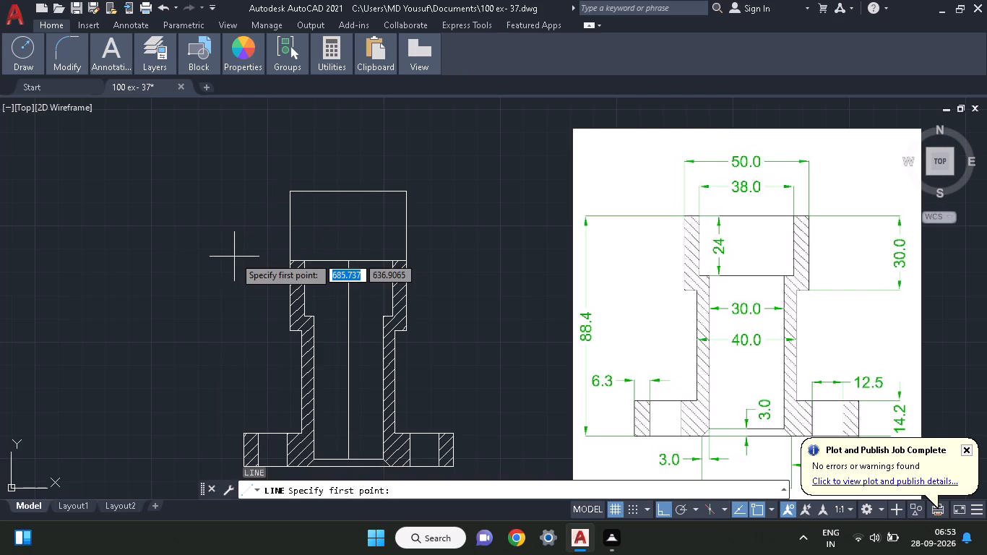
pyautogui.click(393, 259)
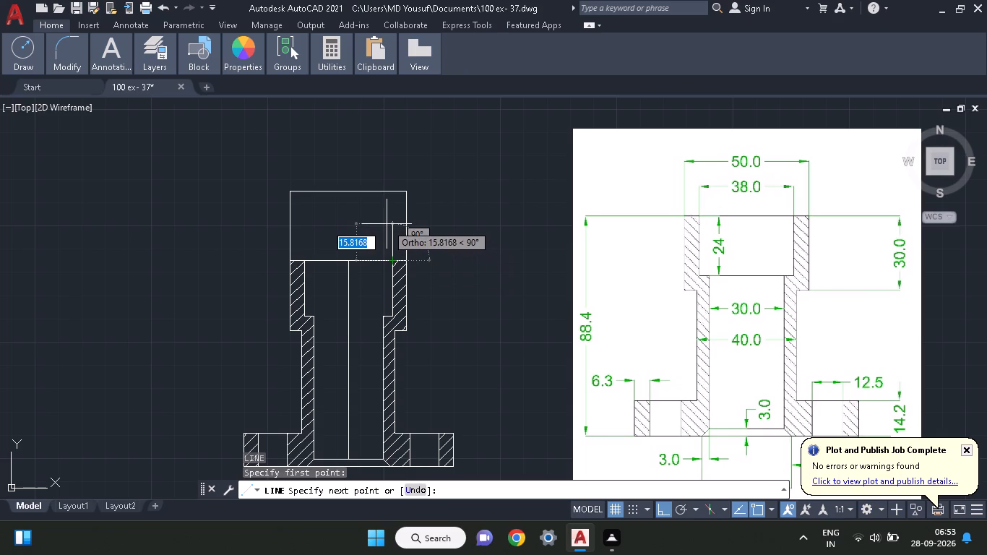
pyautogui.write('15')
pyautogui.press('Return')
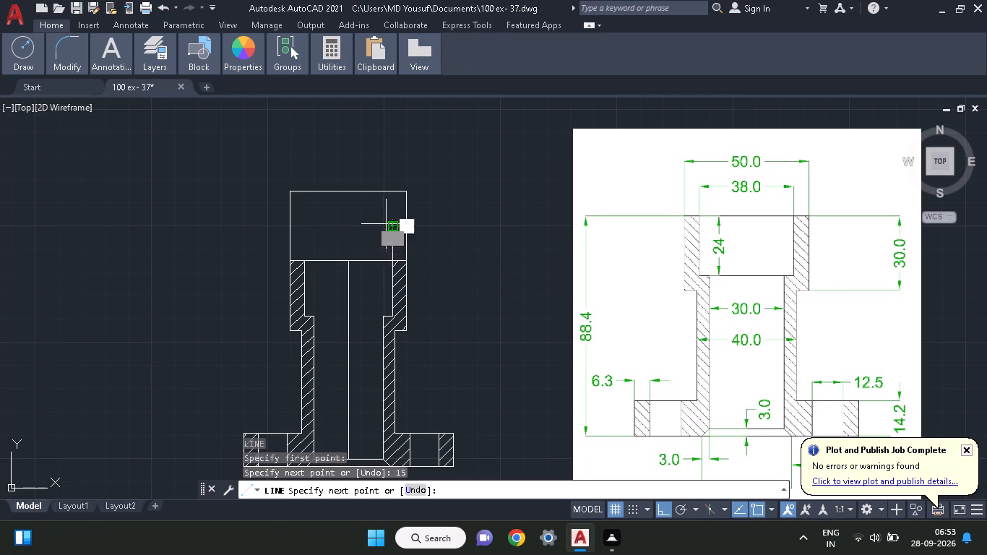
pyautogui.write('38')
pyautogui.press('Return')
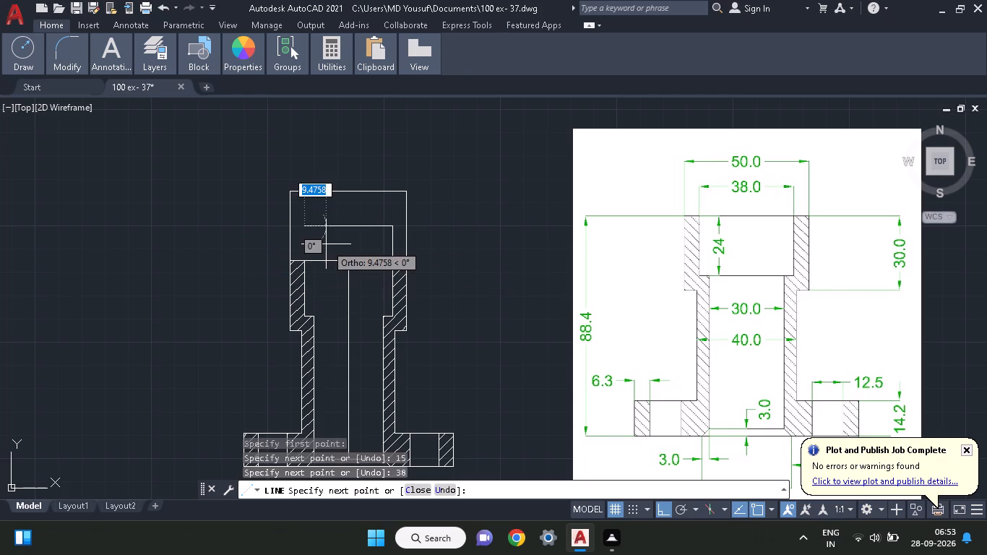
pyautogui.click(301, 263)
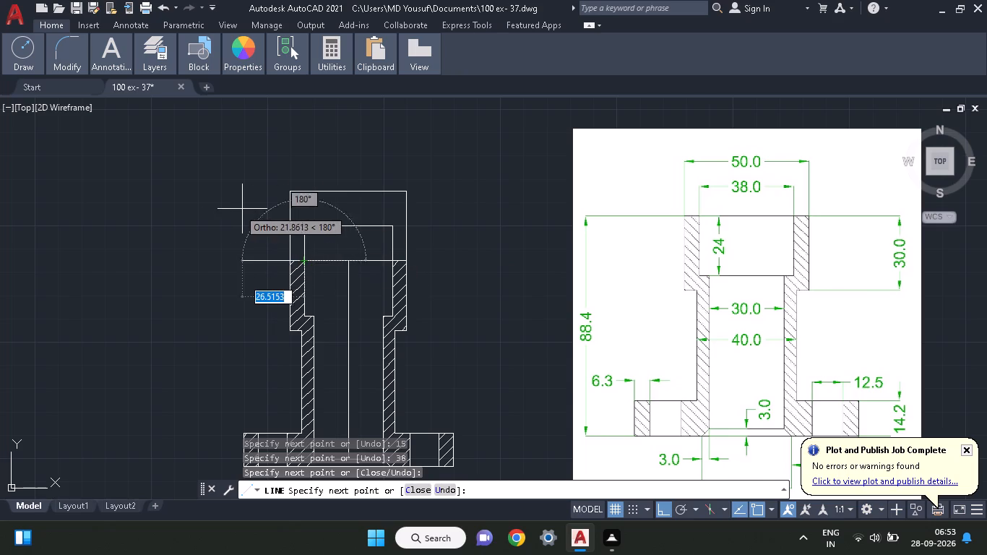
pyautogui.rightClick(221, 208)
pyautogui.click(248, 212)
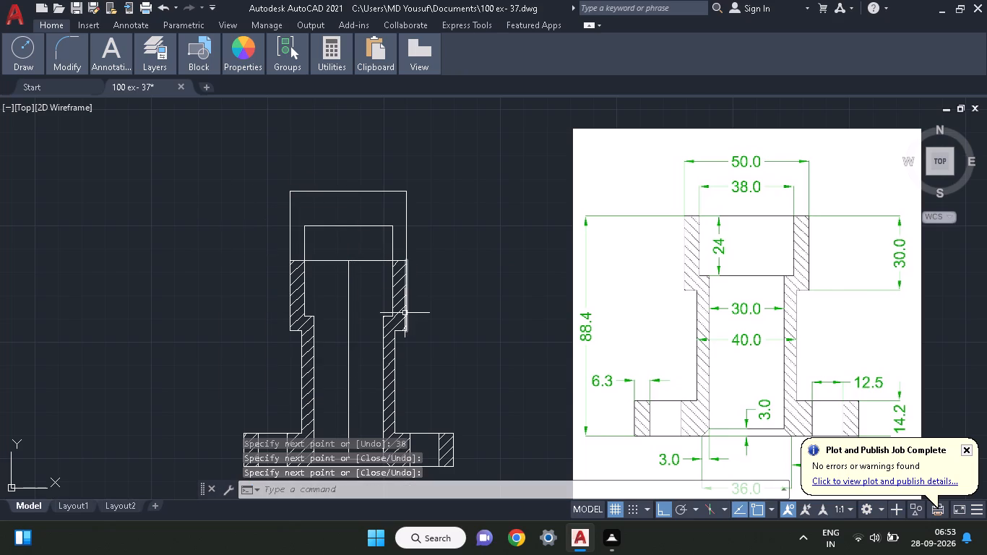
# Draw lines from the bushing's top-left outer corner: 50 left, 88.4 down, and across to the flange's bottom-left corner.
pyautogui.moveTo(425, 341); pyautogui.dragTo(349, 295, button='middle')
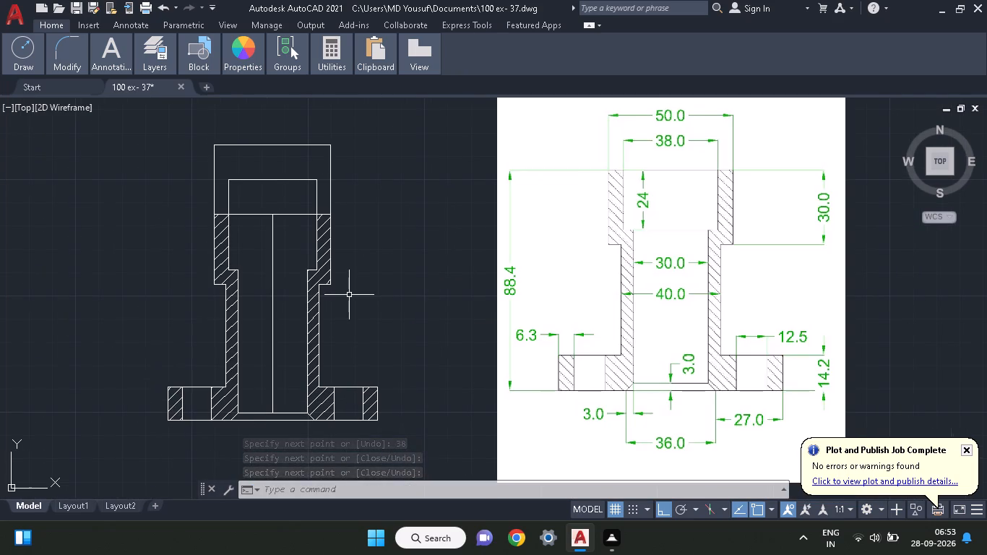
pyautogui.write('l')
pyautogui.press('space')
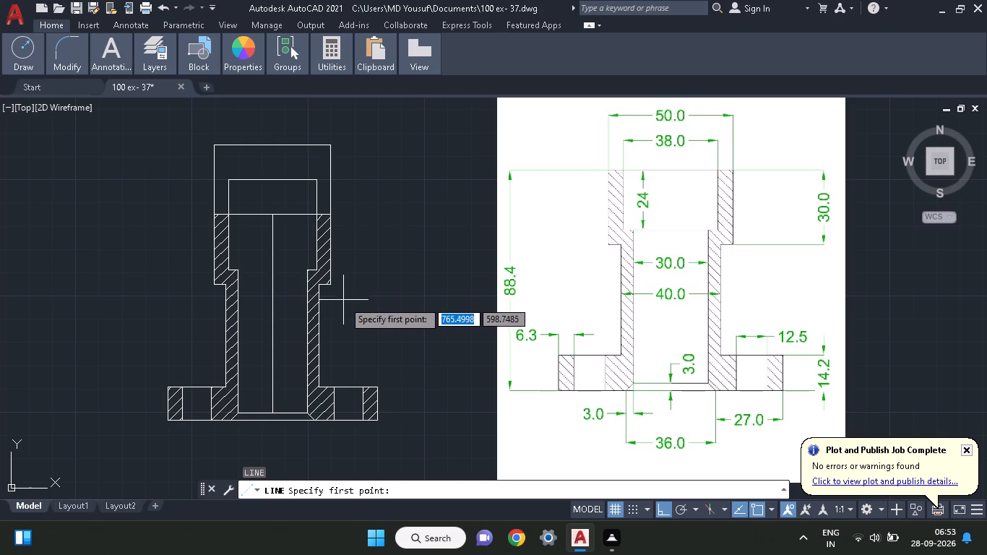
pyautogui.click(218, 212)
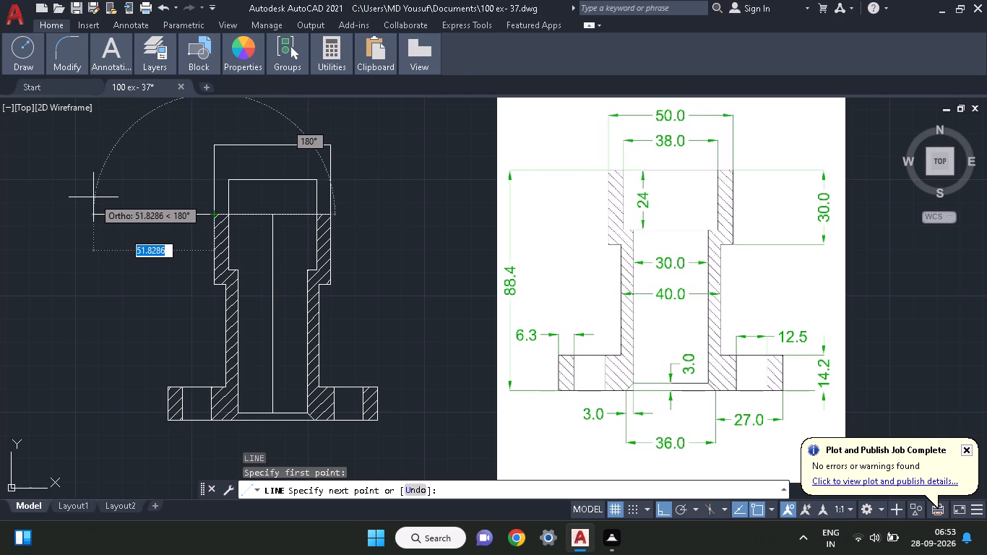
pyautogui.write('50')
pyautogui.press('Return')
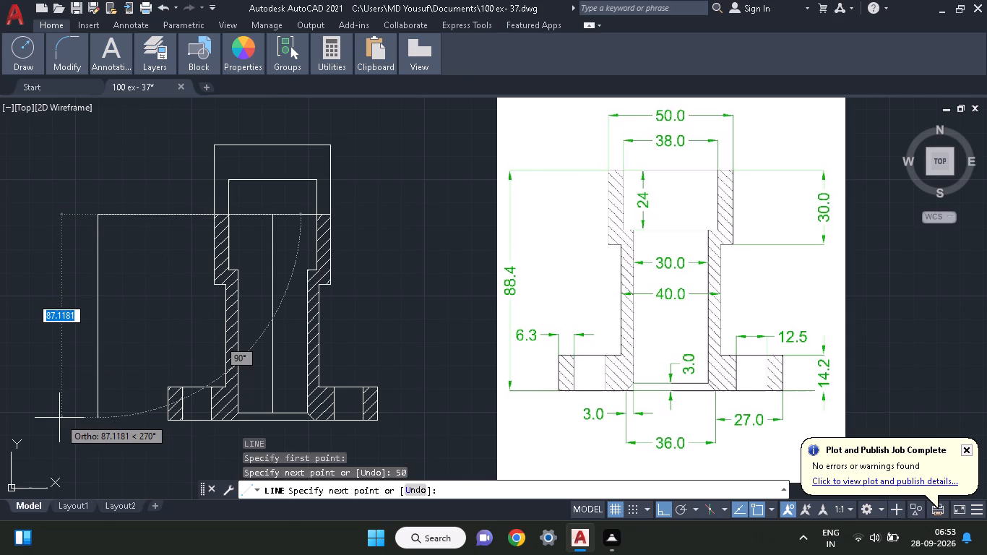
pyautogui.press('8')
pyautogui.press('8')
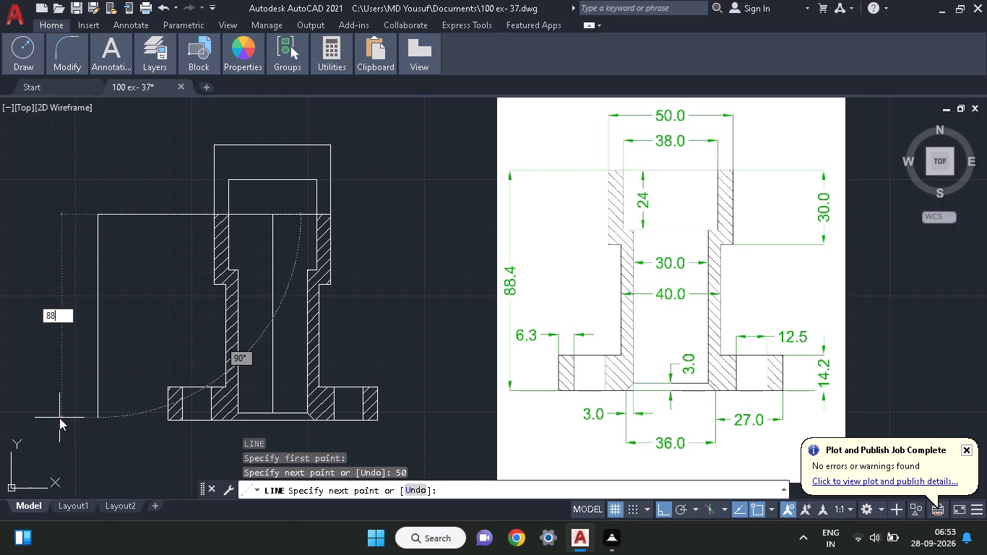
pyautogui.write('.4')
pyautogui.press('Return')
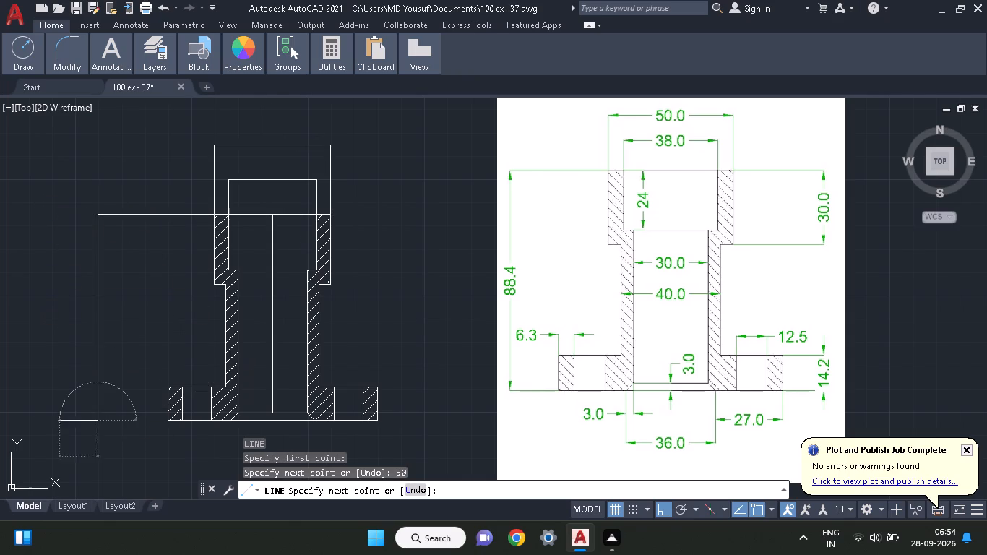
pyautogui.click(165, 421)
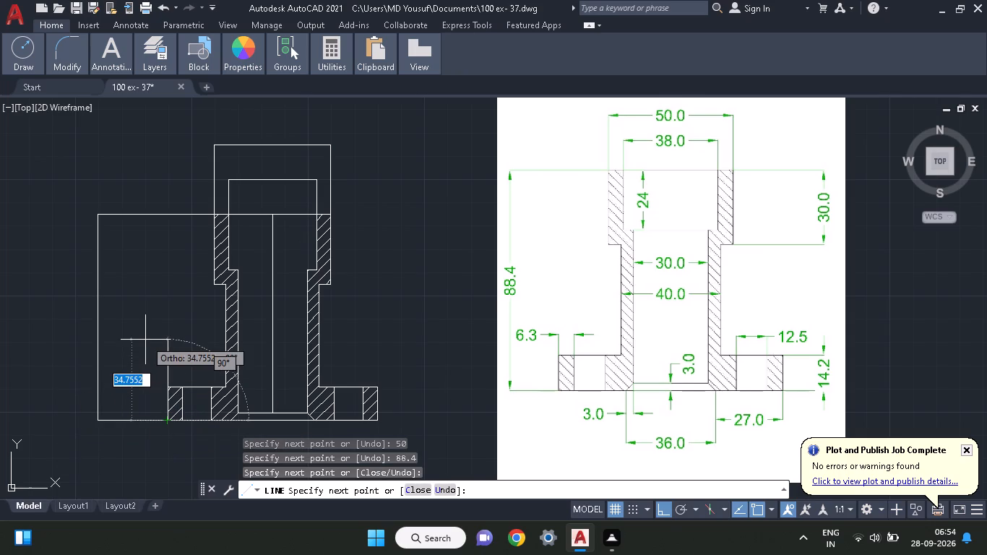
pyautogui.rightClick(145, 340)
pyautogui.click(197, 155)
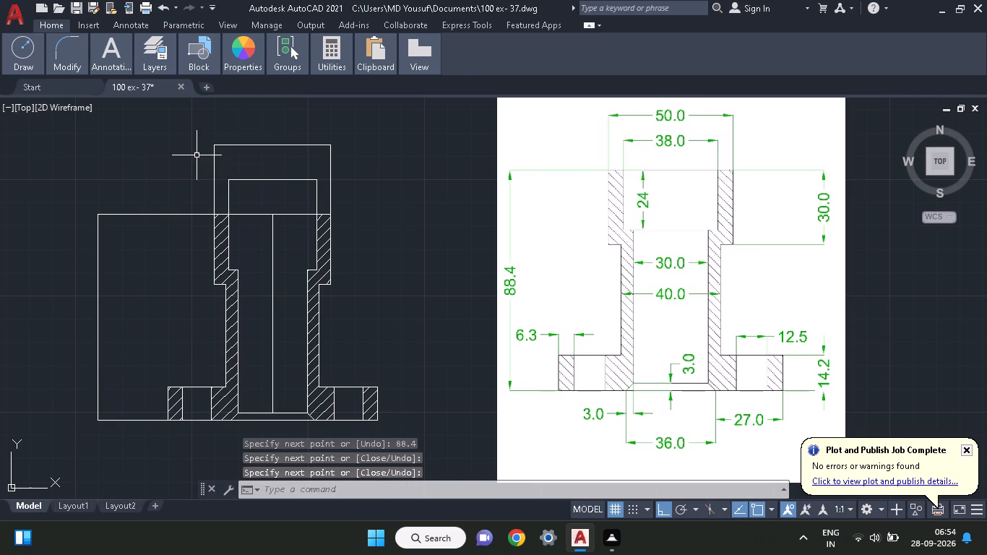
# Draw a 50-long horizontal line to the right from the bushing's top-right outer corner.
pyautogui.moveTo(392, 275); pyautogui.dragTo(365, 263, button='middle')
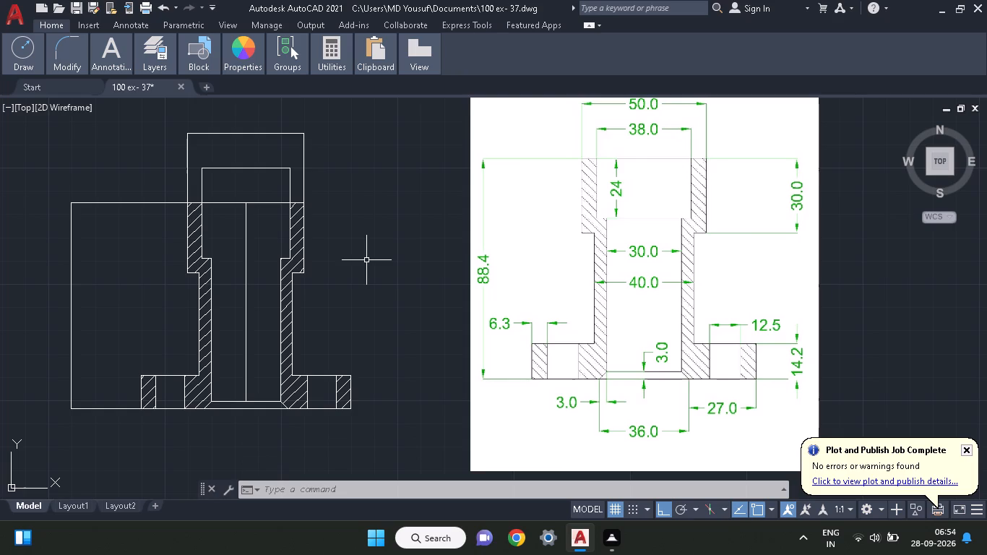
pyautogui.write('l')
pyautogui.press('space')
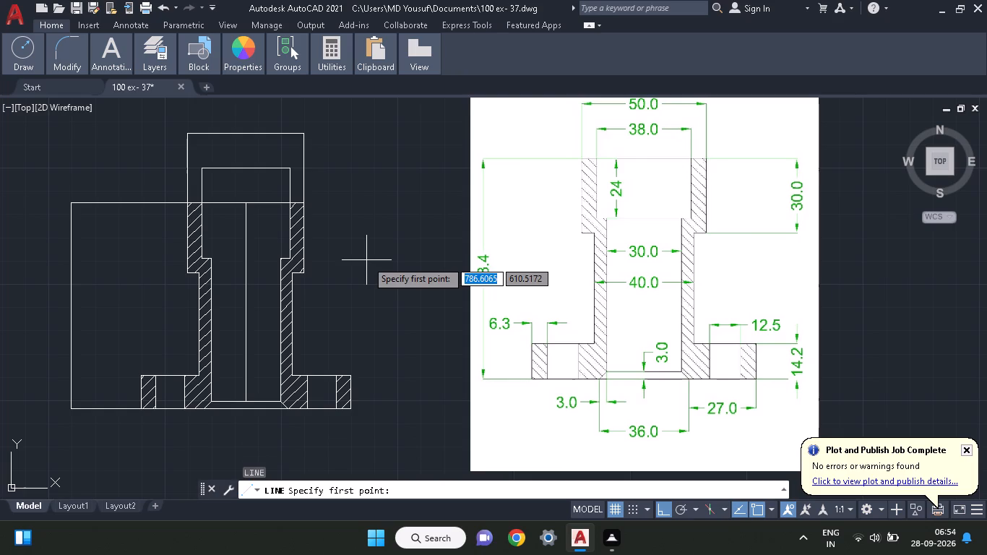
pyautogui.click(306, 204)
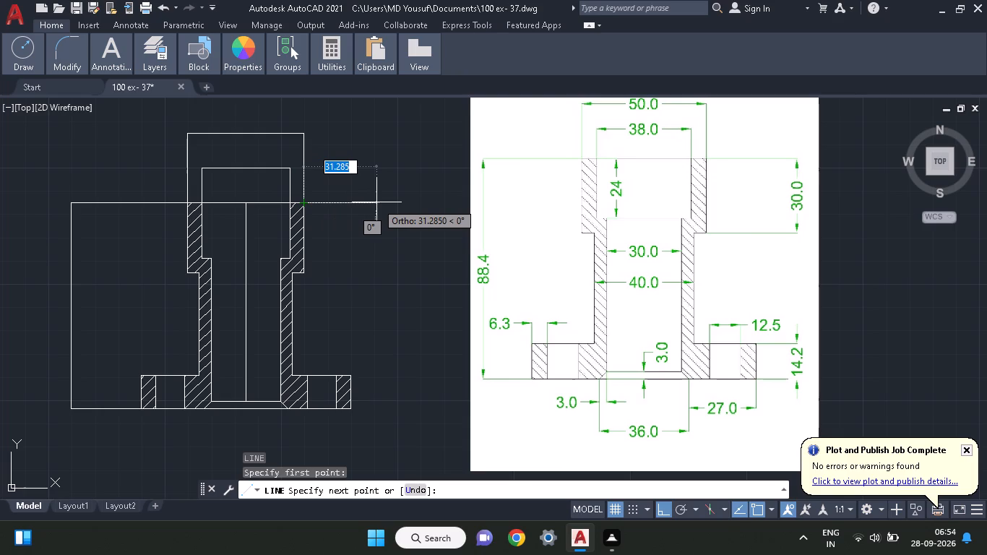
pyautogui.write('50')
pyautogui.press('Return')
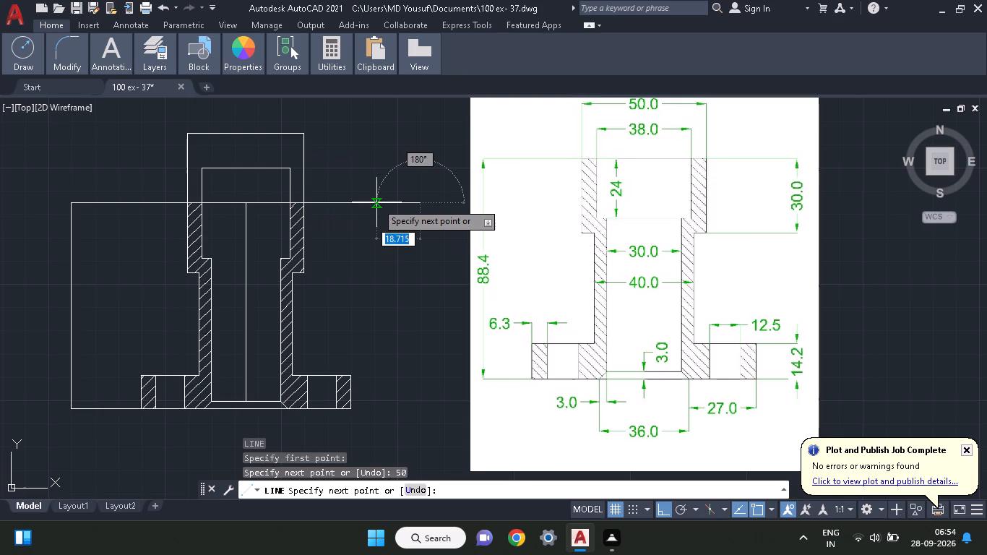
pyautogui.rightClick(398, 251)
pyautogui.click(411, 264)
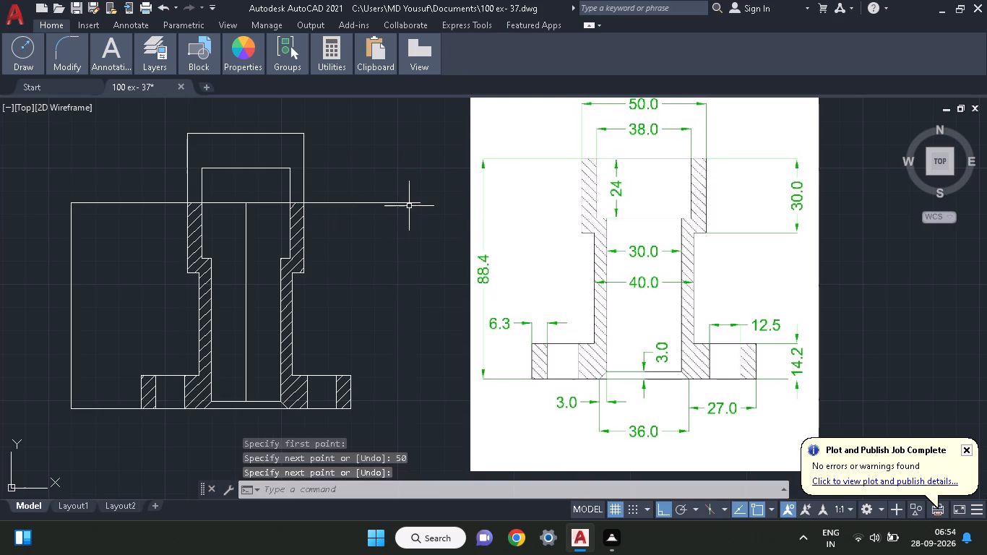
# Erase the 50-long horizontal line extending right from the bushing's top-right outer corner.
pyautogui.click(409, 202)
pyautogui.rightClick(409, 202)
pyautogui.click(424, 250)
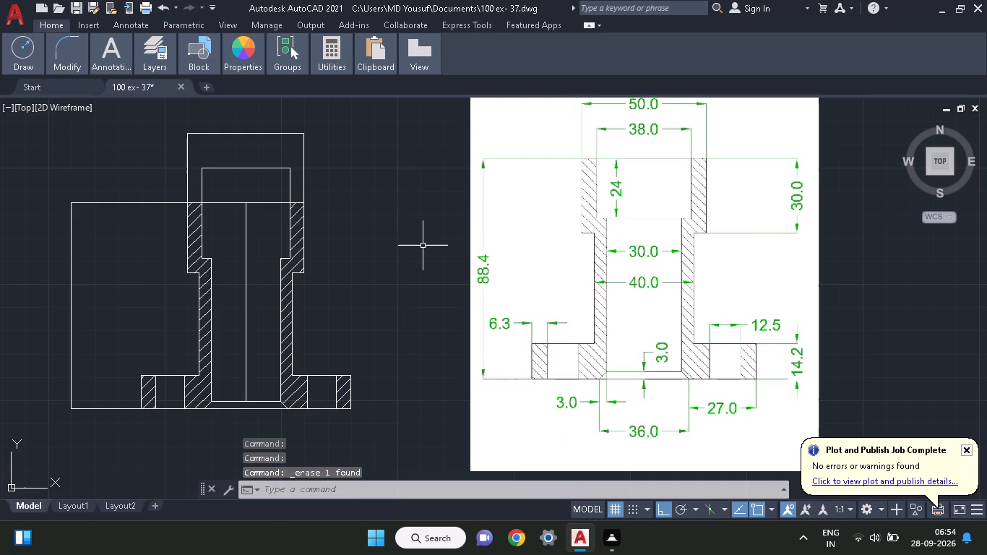
# Draw lines from the bushing's top-right outer corner: 30 right, 30 down, and back to the collar's lower-right corner.
pyautogui.write('l')
pyautogui.press('space')
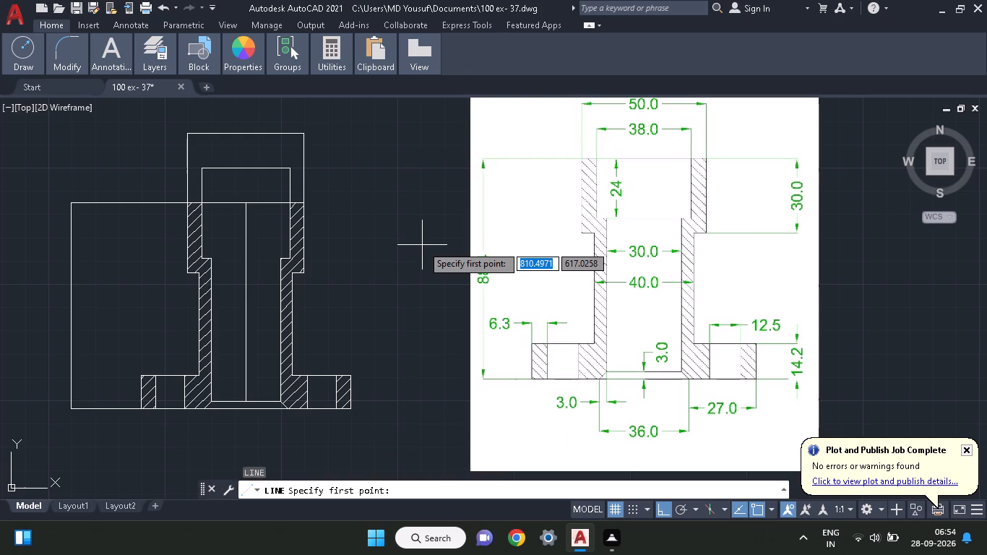
pyautogui.click(300, 207)
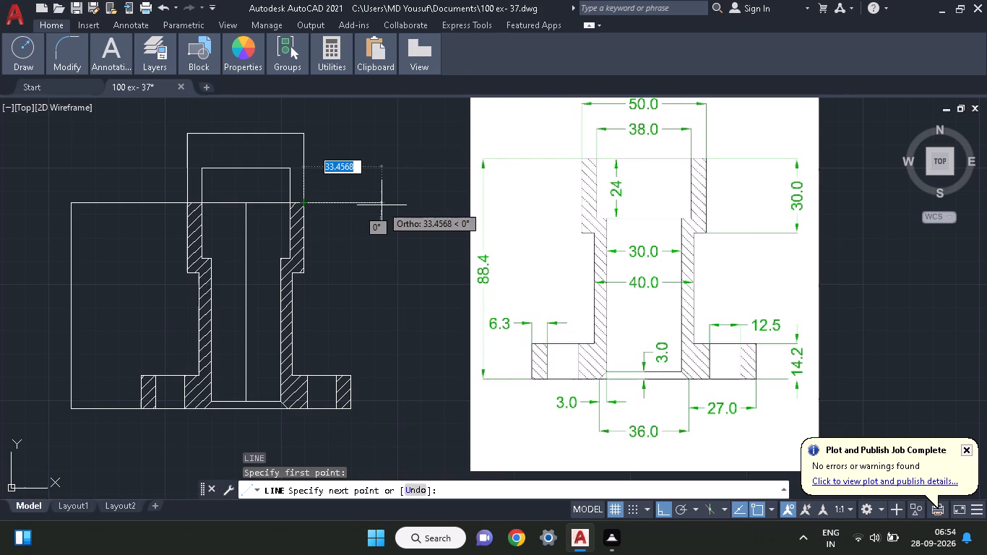
pyautogui.write('30')
pyautogui.press('Return')
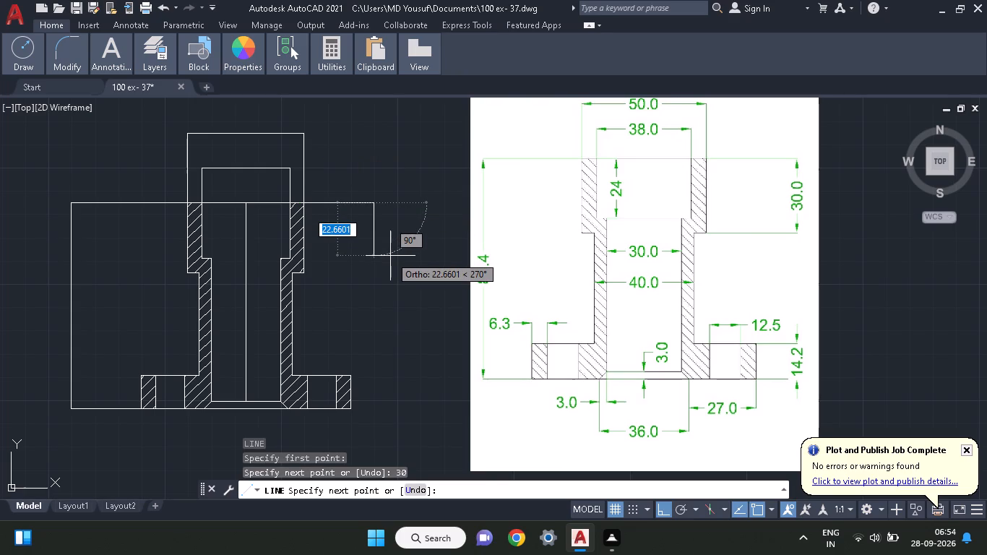
pyautogui.write('30')
pyautogui.press('Return')
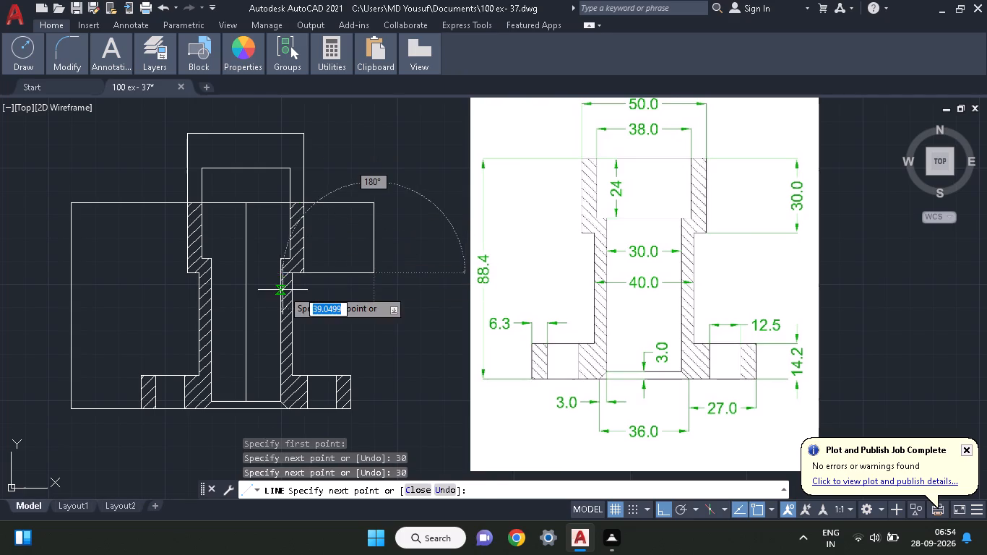
pyautogui.click(307, 272)
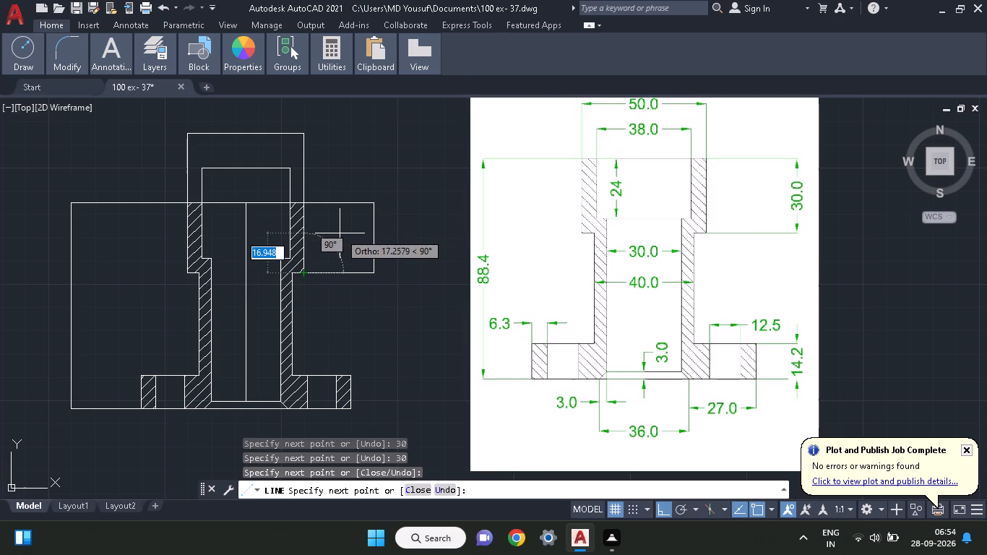
pyautogui.rightClick(340, 233)
pyautogui.click(359, 244)
# Draw lines from the flange's bottom-right corner: about 10 right, 14.2 up, and back to the flange's top-right corner.
pyautogui.moveTo(376, 276); pyautogui.dragTo(365, 240, button='middle')
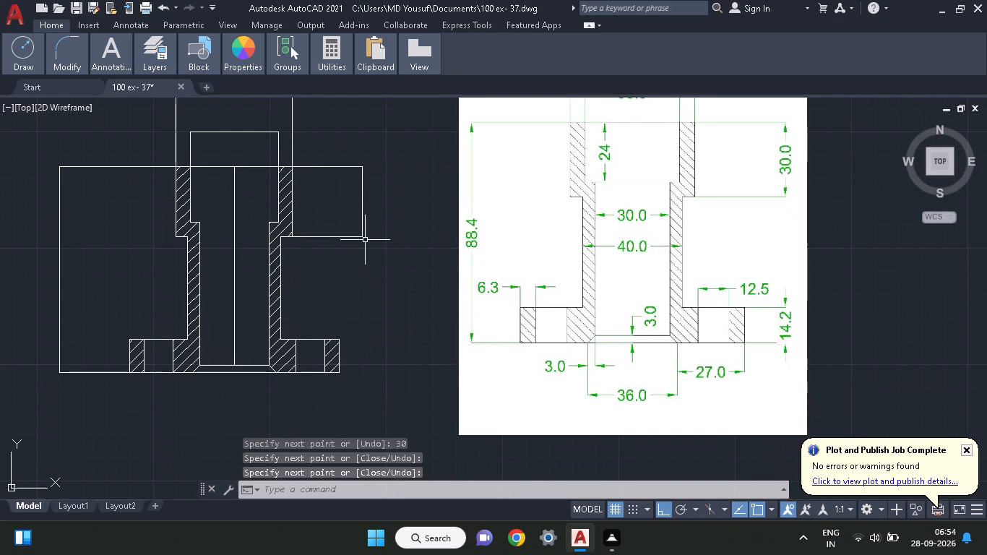
pyautogui.write('l')
pyautogui.press('space')
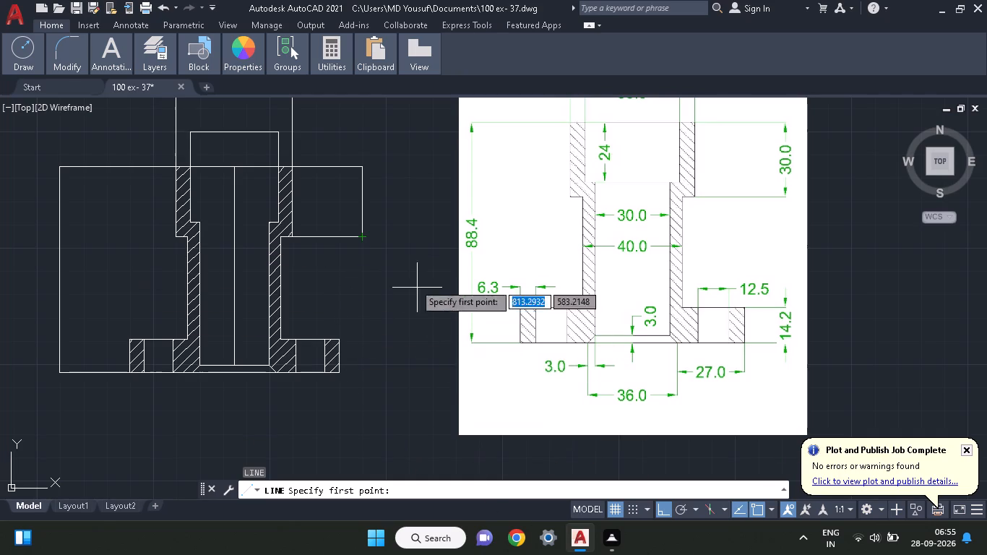
pyautogui.click(342, 372)
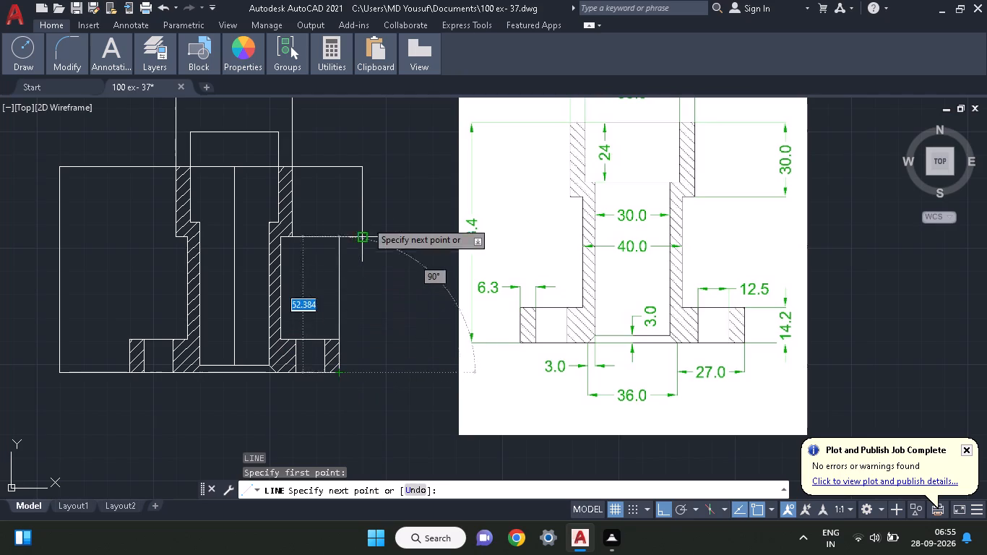
pyautogui.click(361, 371)
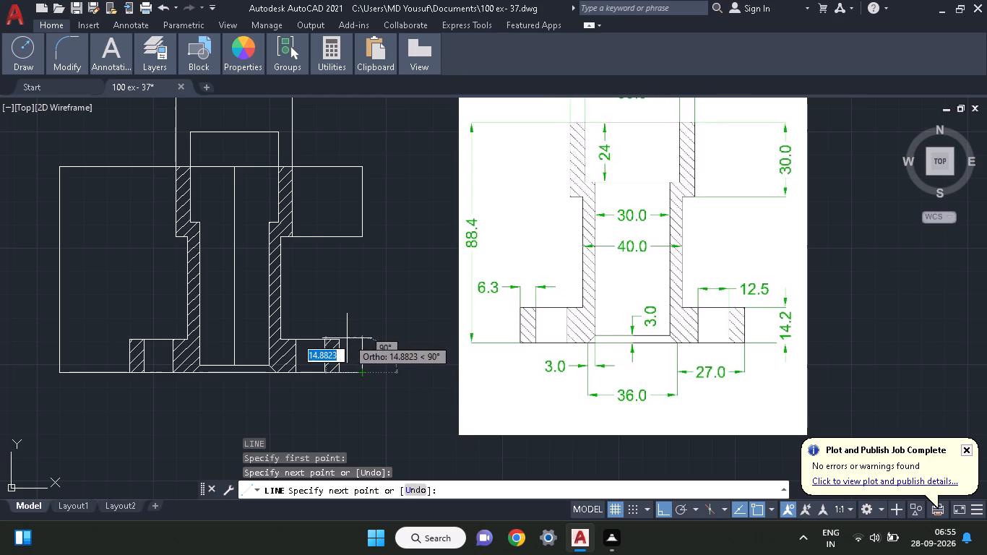
pyautogui.click(363, 340)
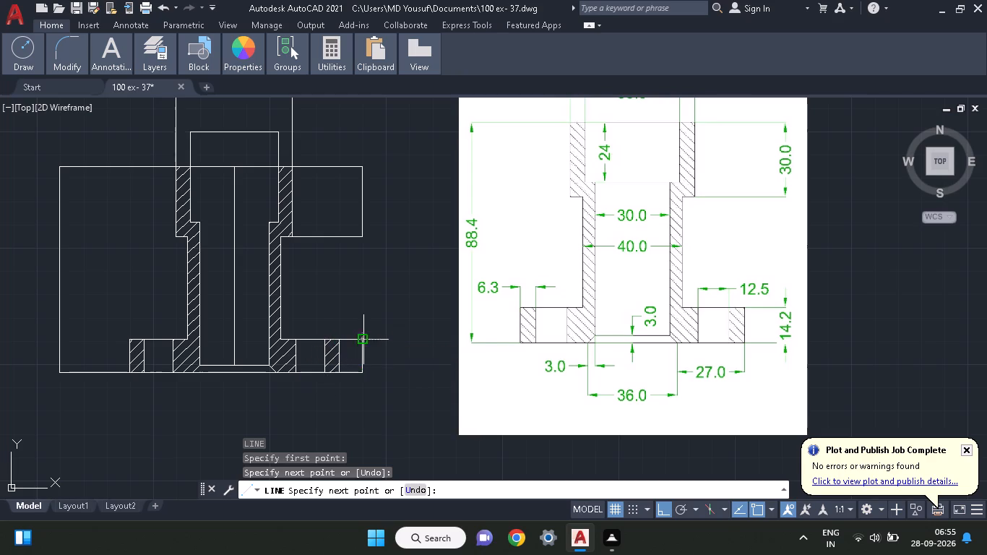
pyautogui.click(340, 340)
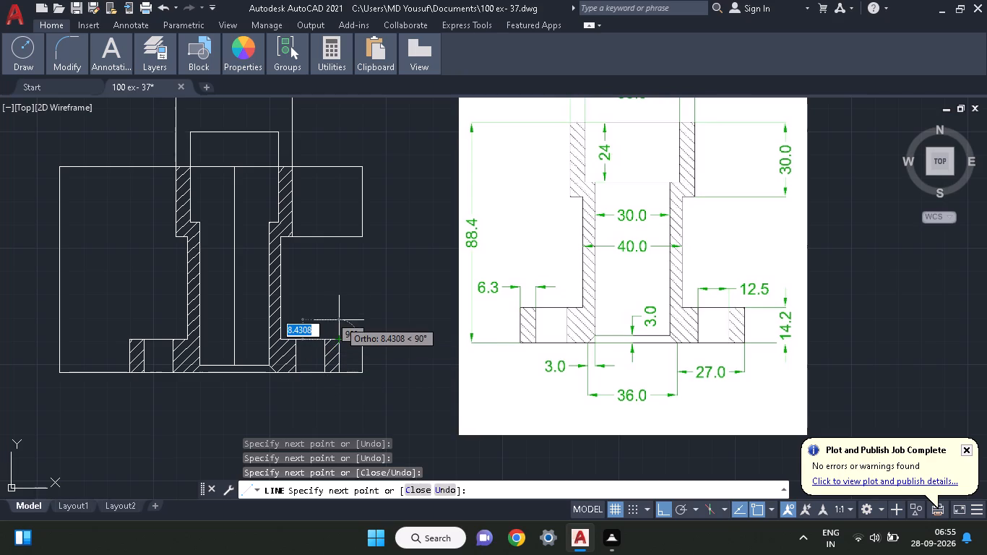
pyautogui.rightClick(339, 320)
pyautogui.click(382, 327)
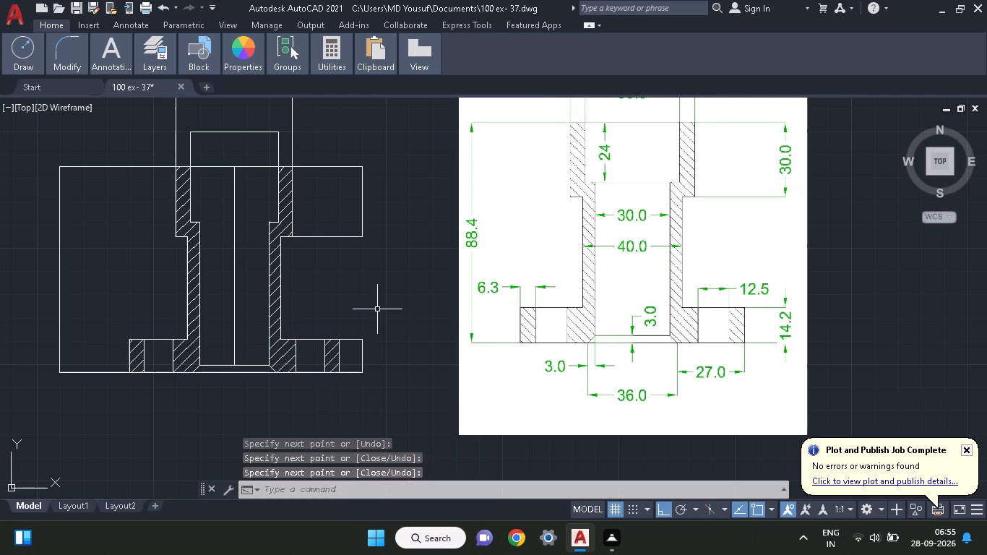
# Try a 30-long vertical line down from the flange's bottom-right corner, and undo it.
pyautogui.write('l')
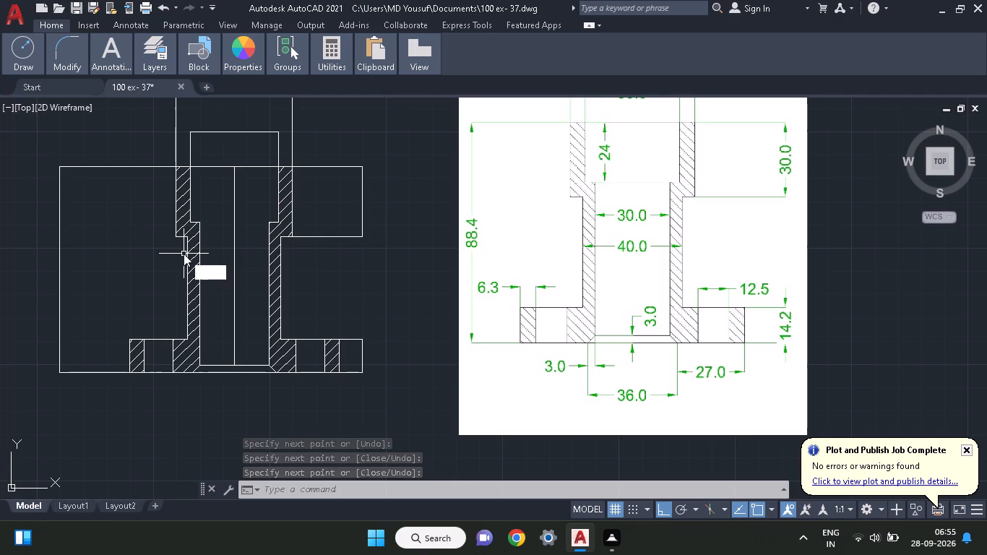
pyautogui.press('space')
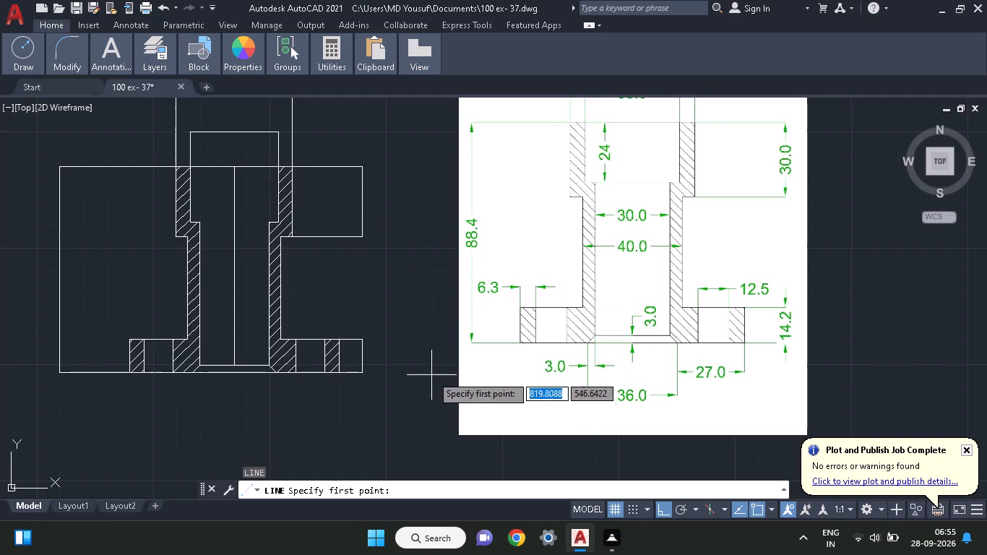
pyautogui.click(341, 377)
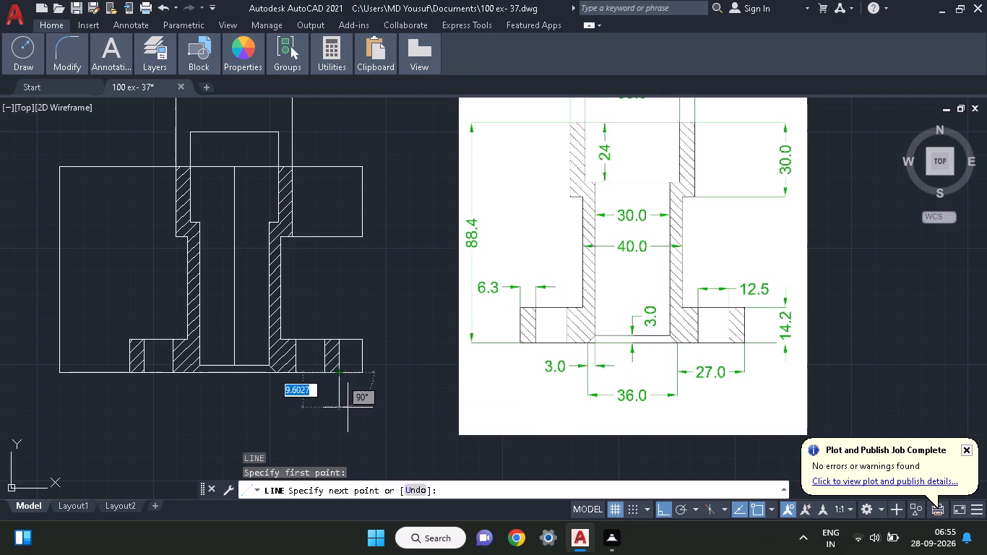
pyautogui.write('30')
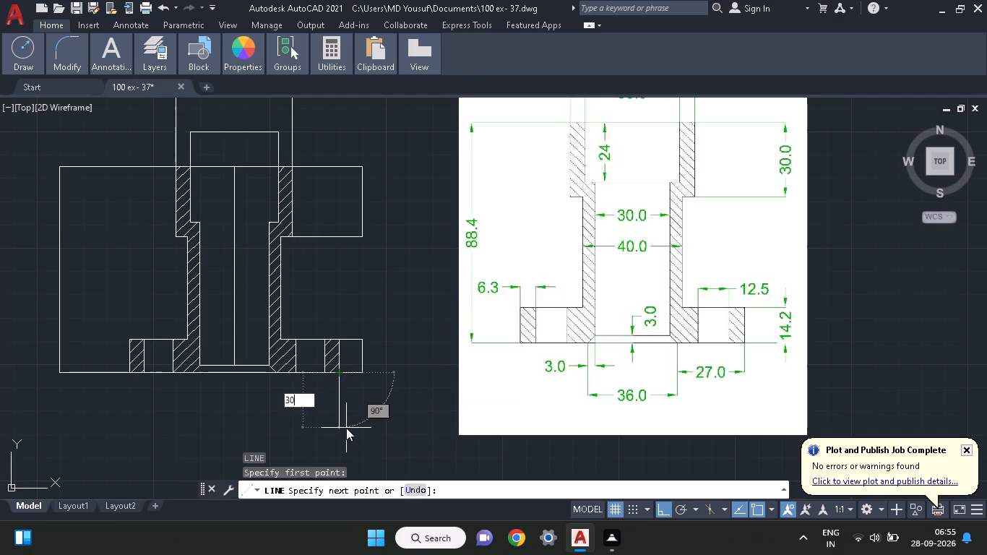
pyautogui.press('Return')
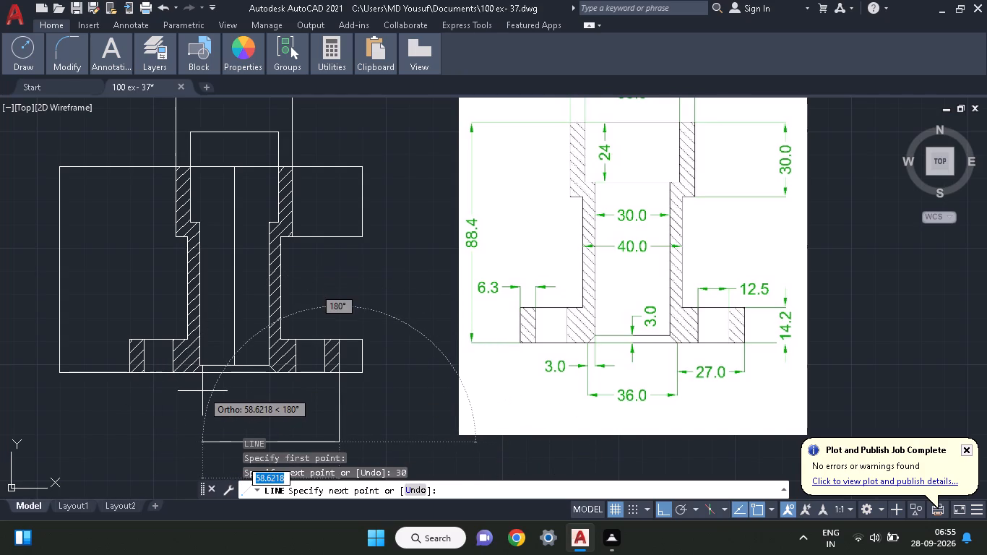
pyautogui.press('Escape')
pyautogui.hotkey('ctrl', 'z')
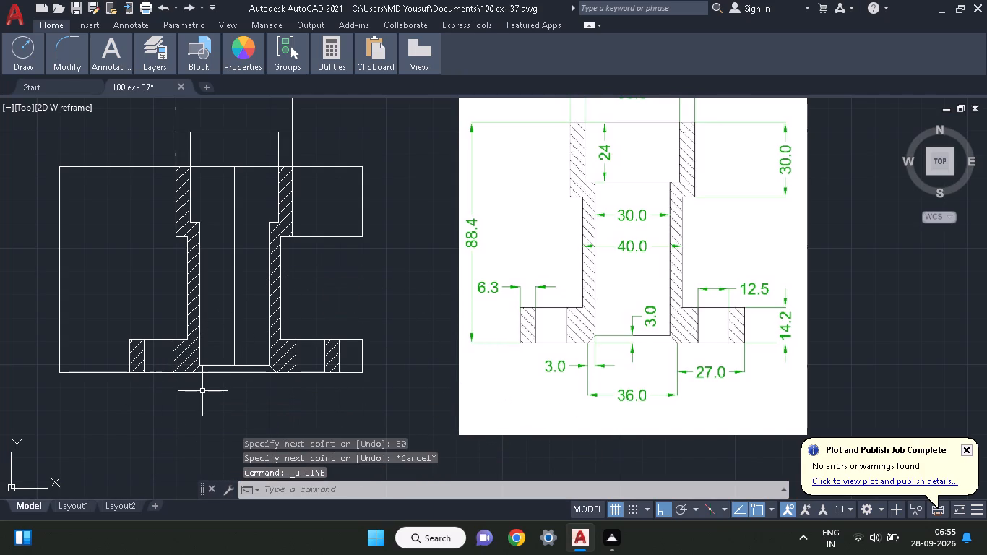
# Draw lines from the flange's bottom-right corner: 20 down, 27 left, and up to the lower end of the bore's right chamfer.
pyautogui.press('l')
pyautogui.press('space')
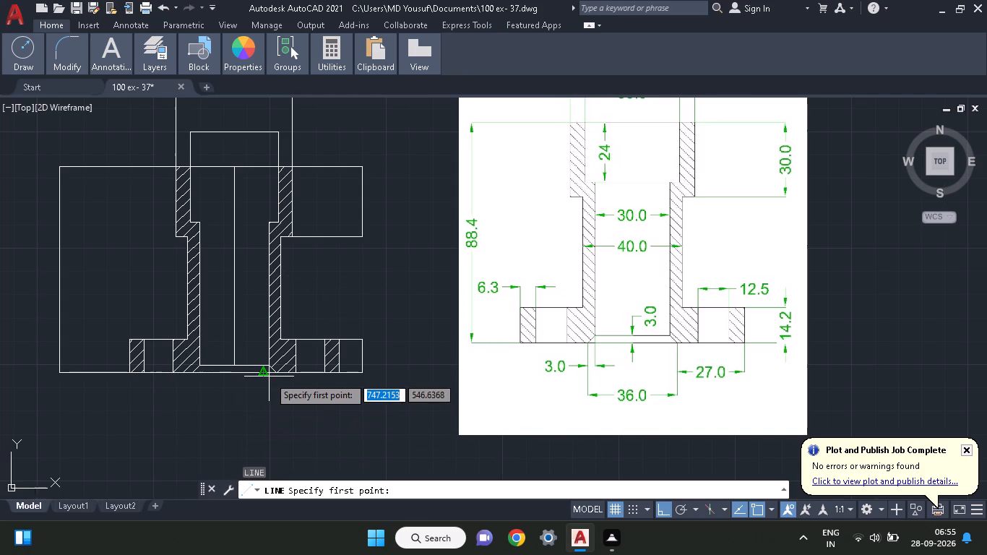
pyautogui.click(338, 376)
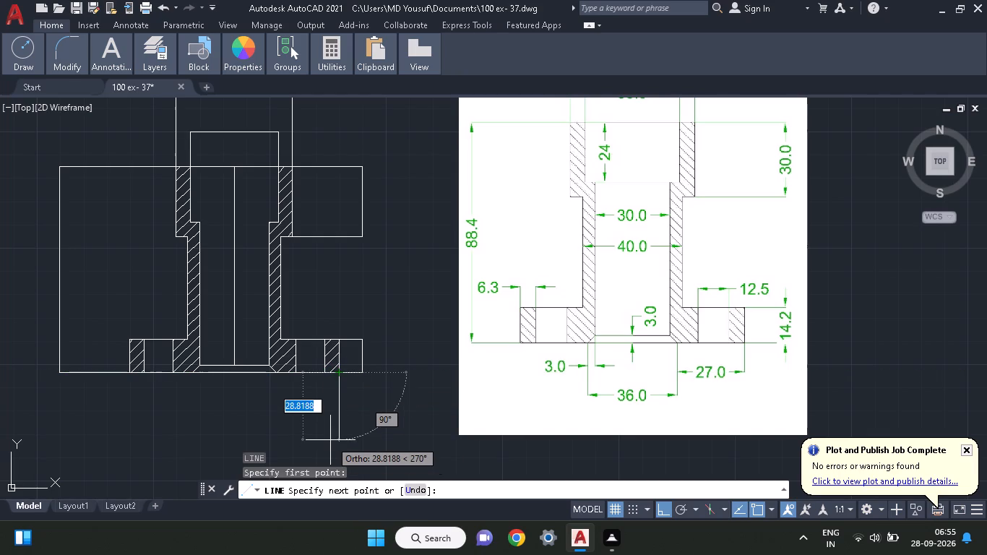
pyautogui.write('20')
pyautogui.press('Return')
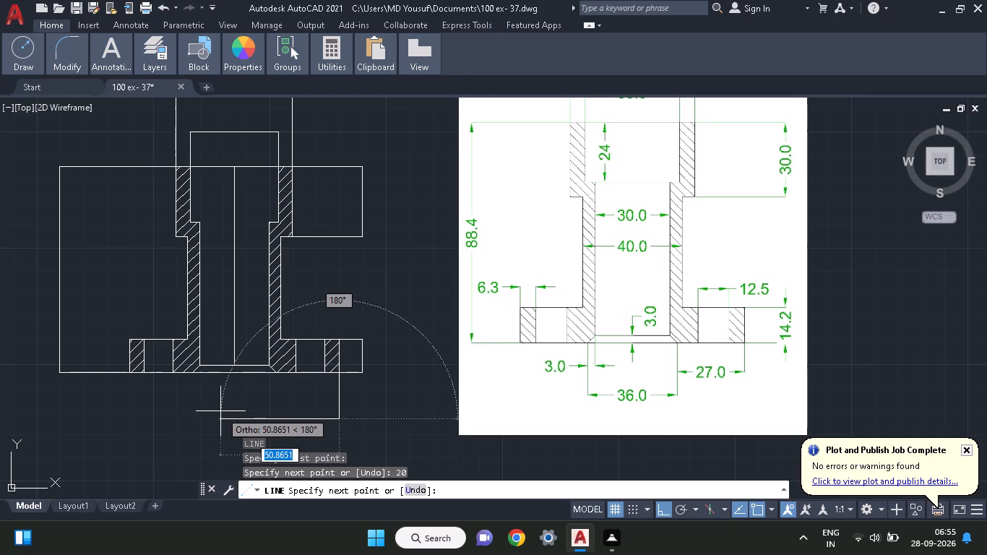
pyautogui.write('27')
pyautogui.press('0')
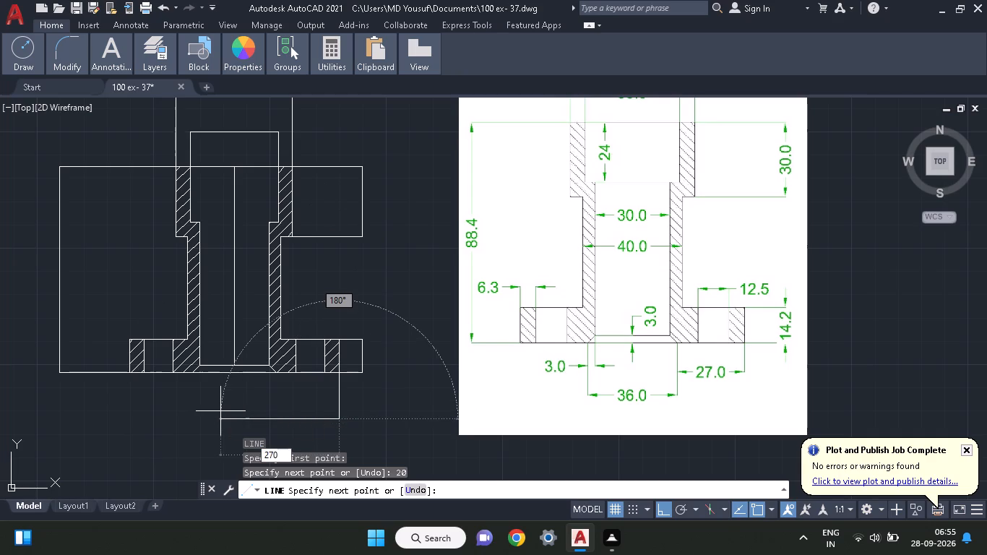
pyautogui.press('BackSpace')
pyautogui.press('Return')
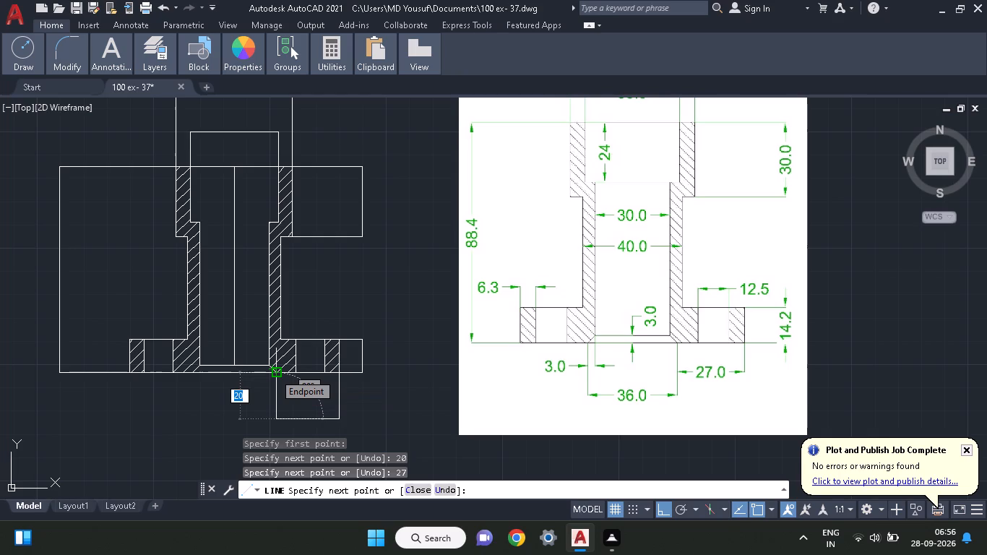
pyautogui.click(274, 373)
# Continue from the right chamfer's lower end: 30 down, 36 left, and up to the left chamfer's lower end.
pyautogui.moveTo(274, 373); pyautogui.dragTo(299, 306, button='middle')
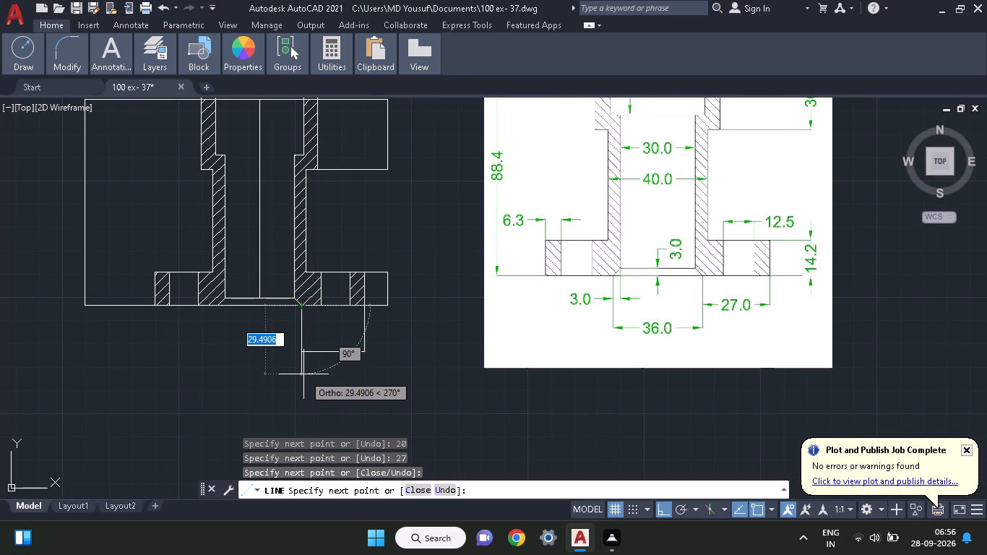
pyautogui.write('30')
pyautogui.press('Return')
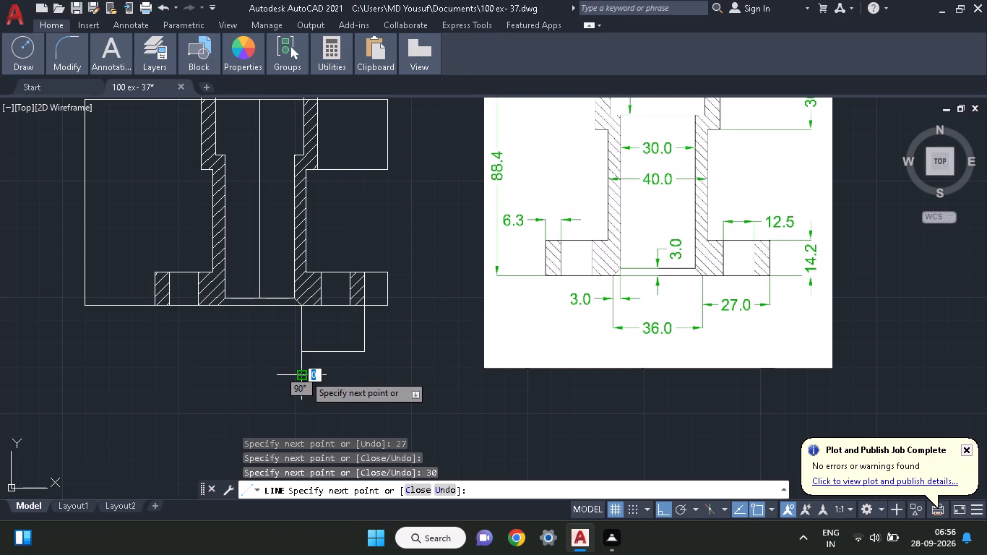
pyautogui.write('36')
pyautogui.press('Return')
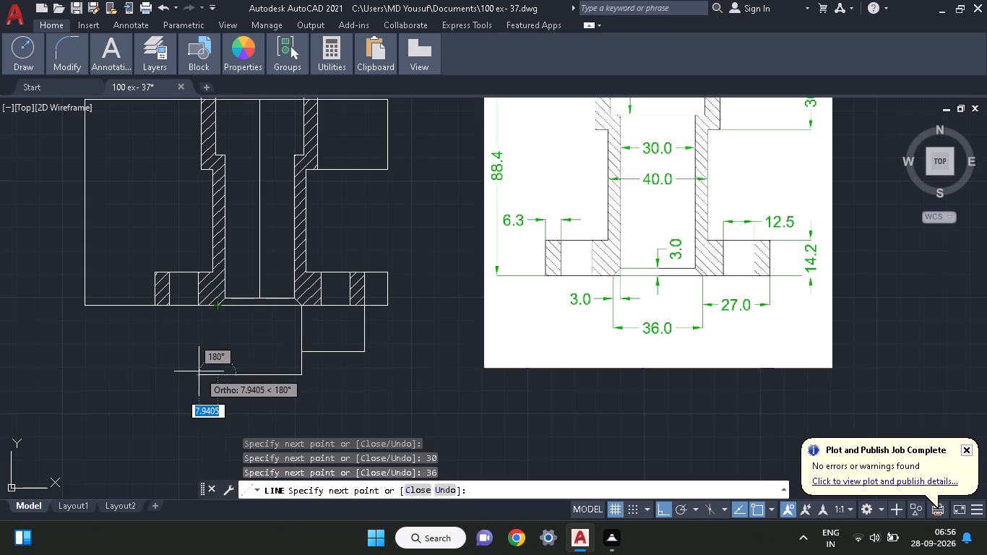
pyautogui.click(214, 304)
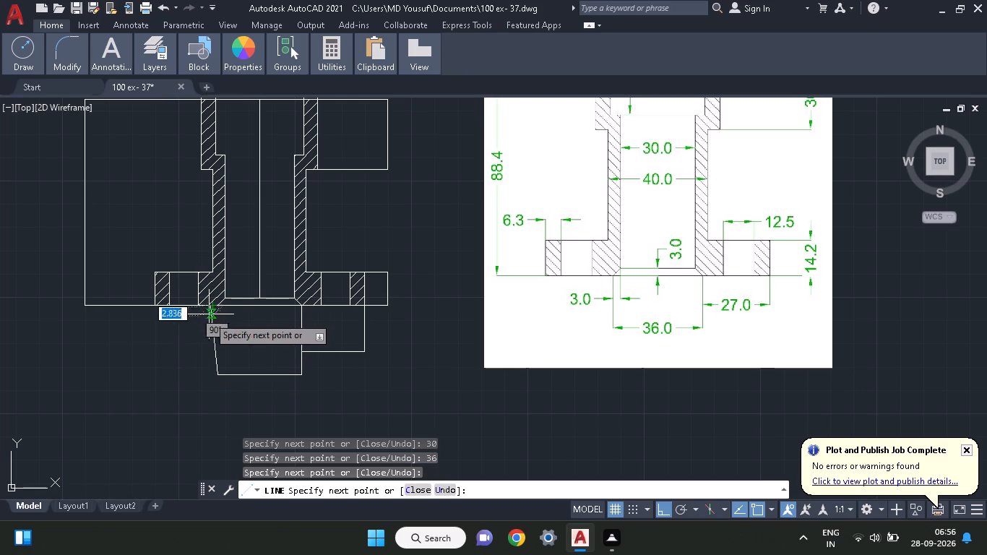
pyautogui.hotkey('ctrl', 'z')
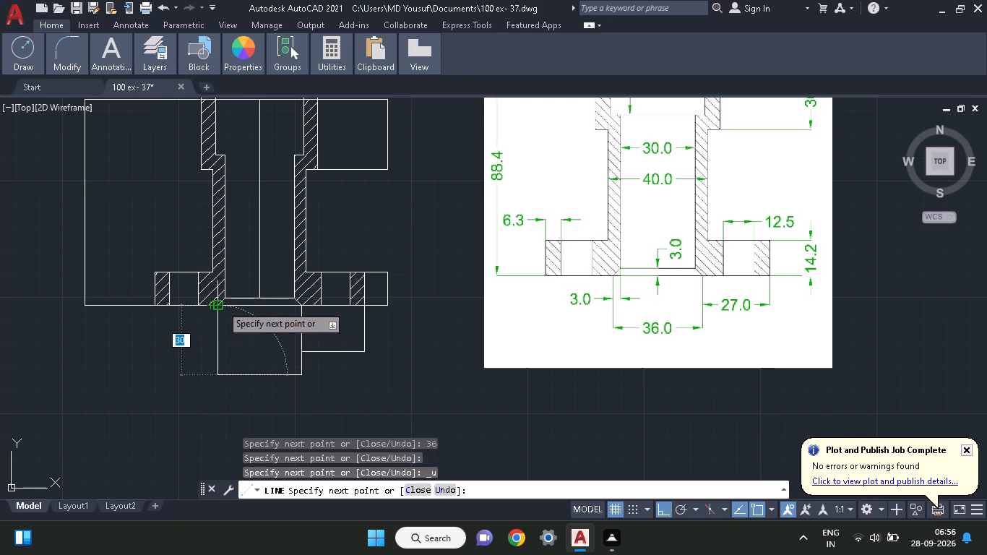
pyautogui.click(221, 305)
pyautogui.rightClick(160, 358)
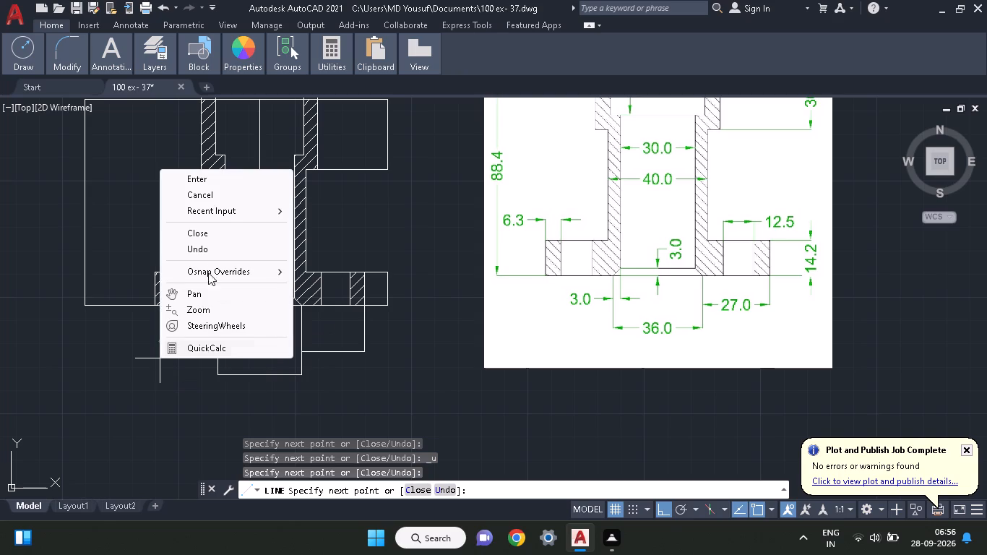
pyautogui.click(242, 186)
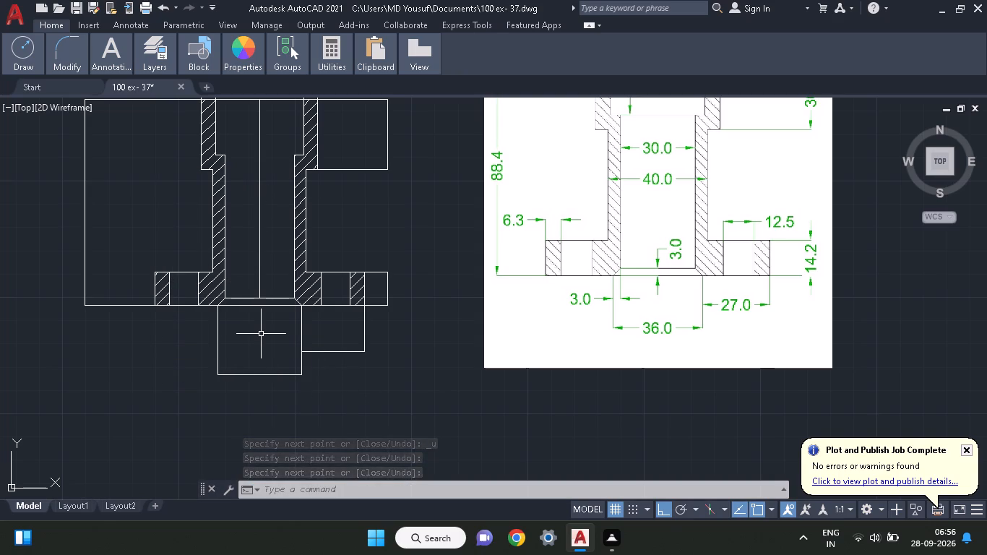
# Draw a vertical line about 21 long down from the upper end of the bore's left chamfer.
pyautogui.write('l')
pyautogui.press('space')
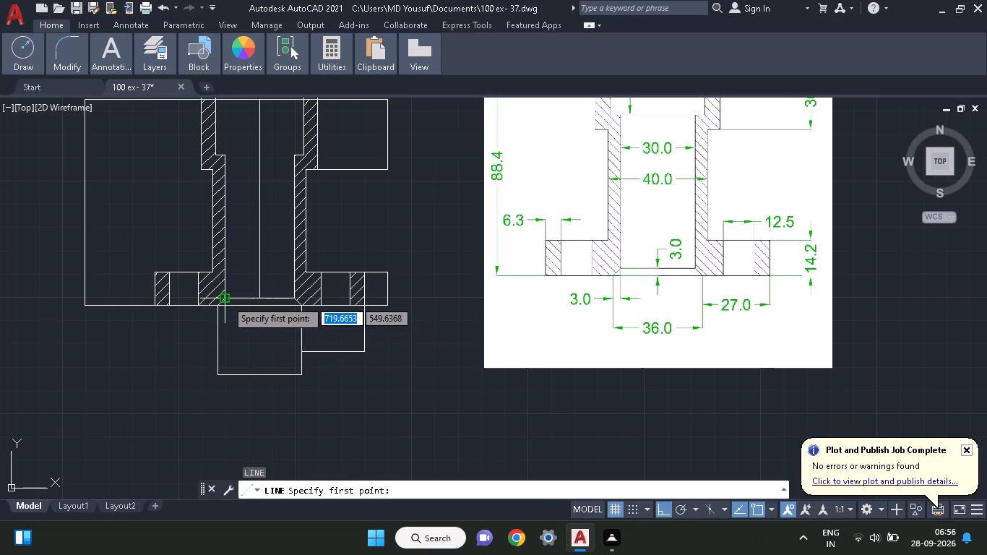
pyautogui.click(226, 300)
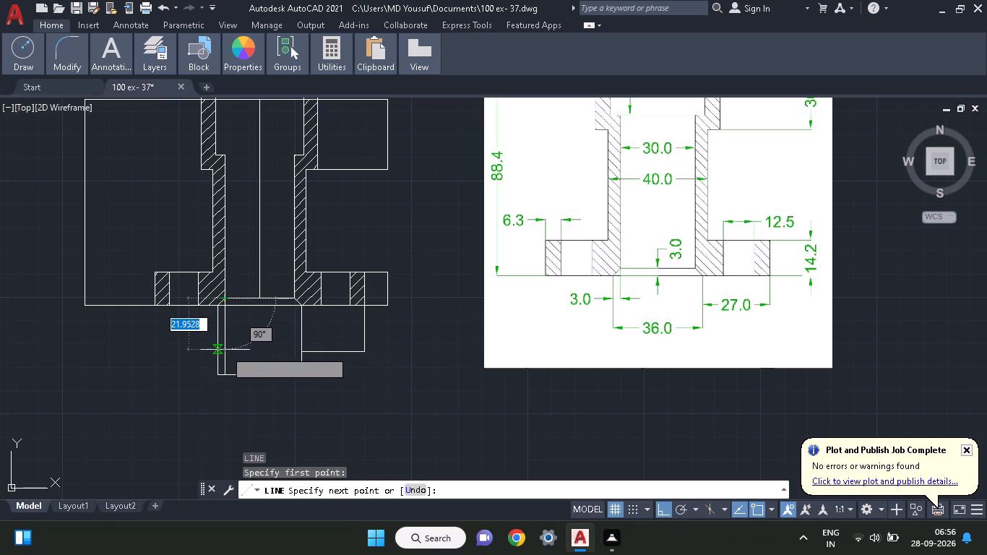
pyautogui.click(225, 346)
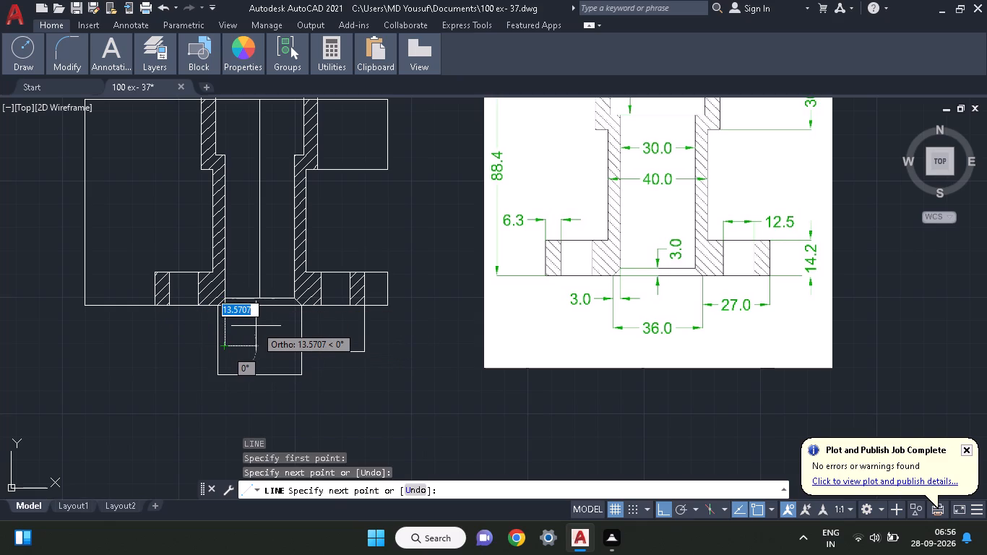
pyautogui.press('Escape')
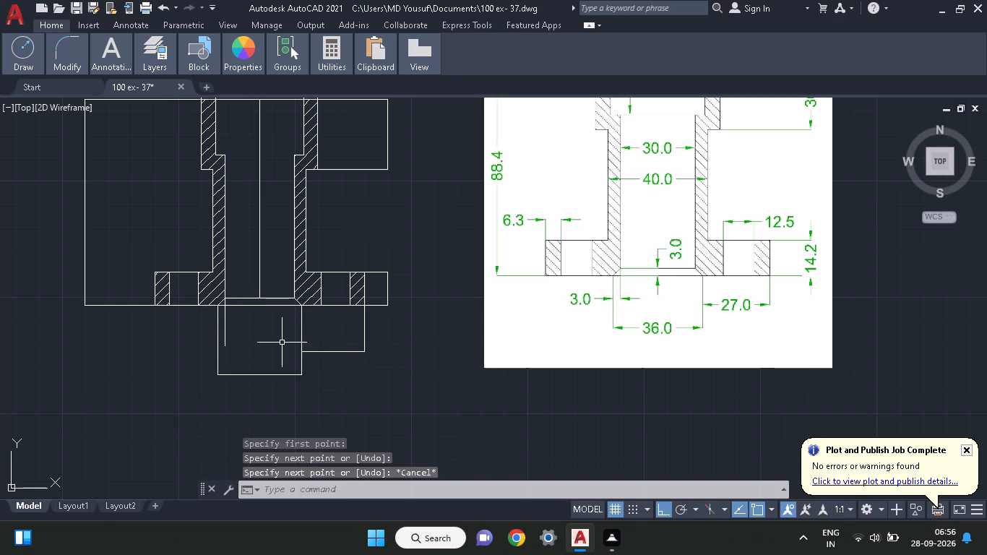
# Draw lines over the right flange hole from its upper-right corner: 20 up, 12.5 left, and down to the hole's upper-left corner.
pyautogui.moveTo(282, 343); pyautogui.dragTo(223, 442, button='middle')
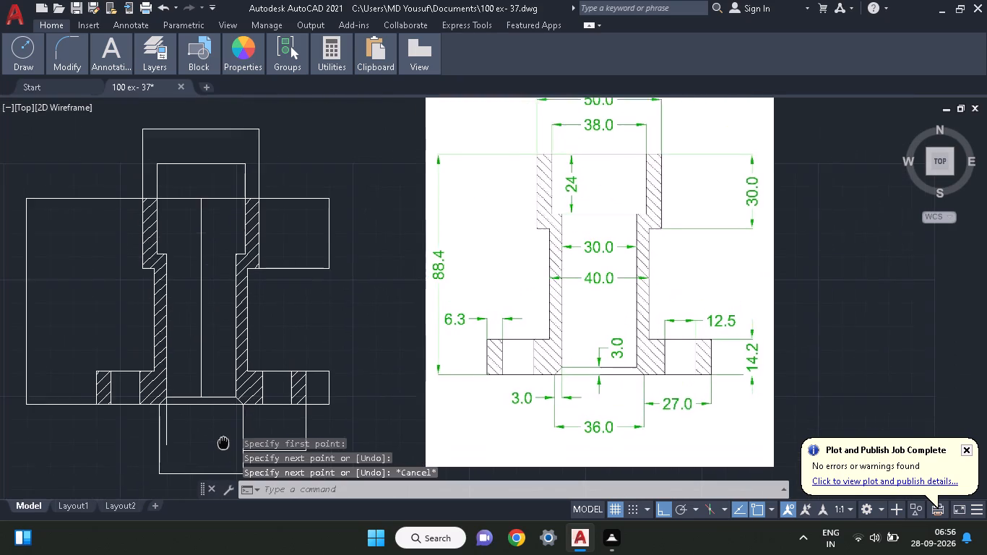
pyautogui.moveTo(223, 442); pyautogui.dragTo(277, 443, button='middle')
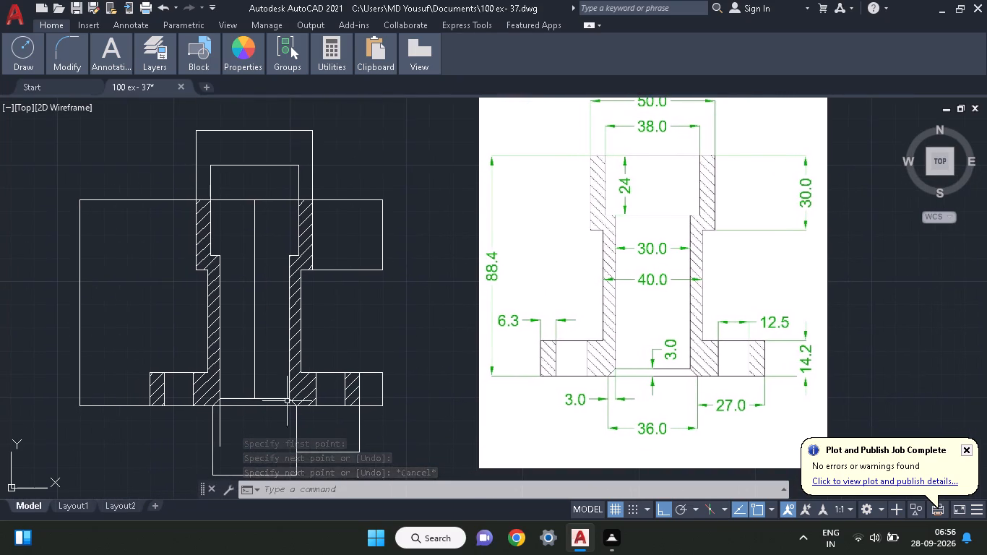
pyautogui.press('l')
pyautogui.press('space')
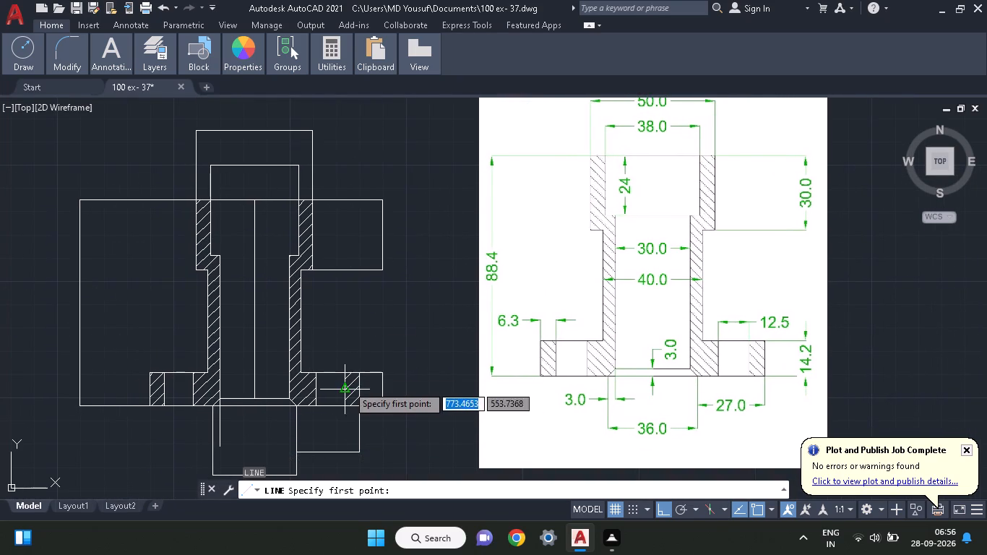
pyautogui.click(348, 376)
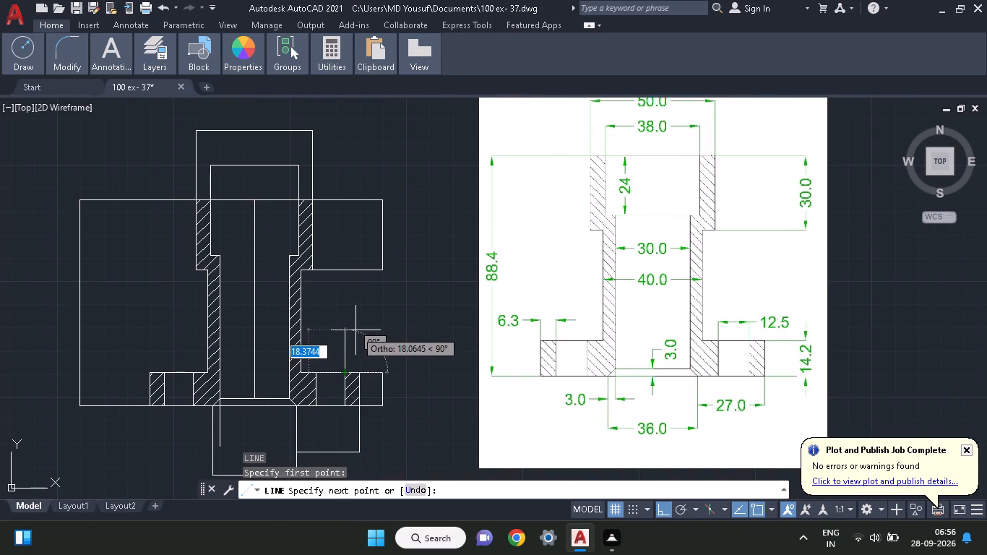
pyautogui.write('20')
pyautogui.press('Return')
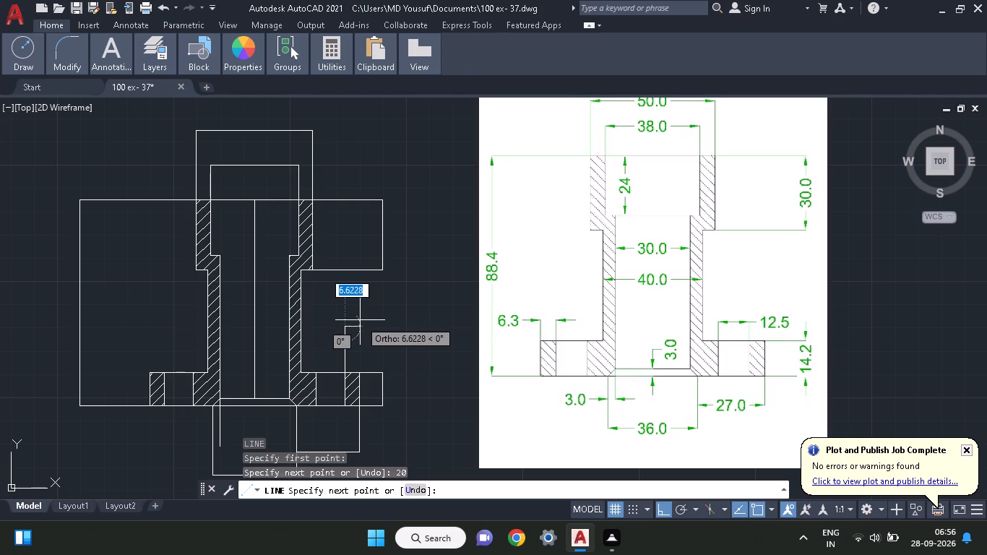
pyautogui.write('12.5')
pyautogui.press('Return')
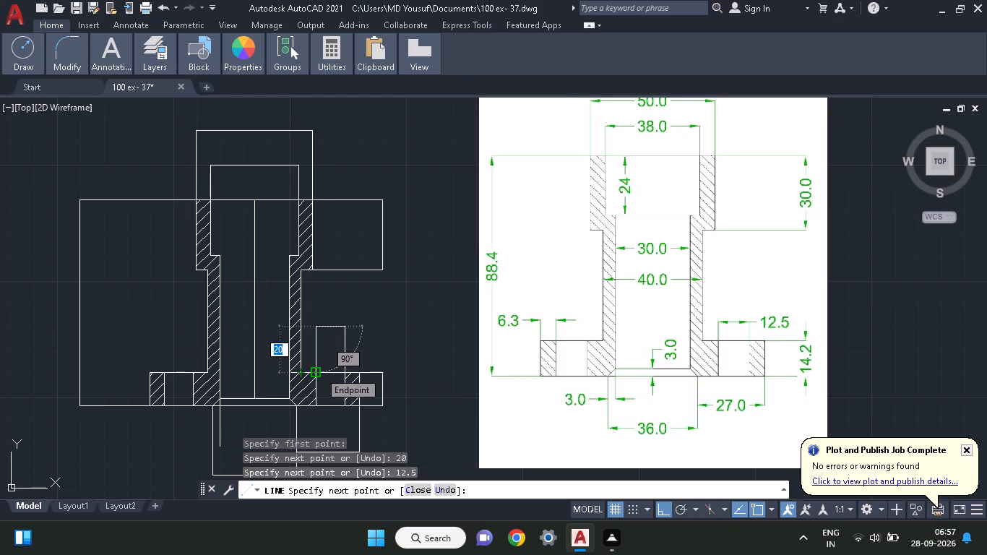
pyautogui.click(319, 371)
pyautogui.rightClick(341, 354)
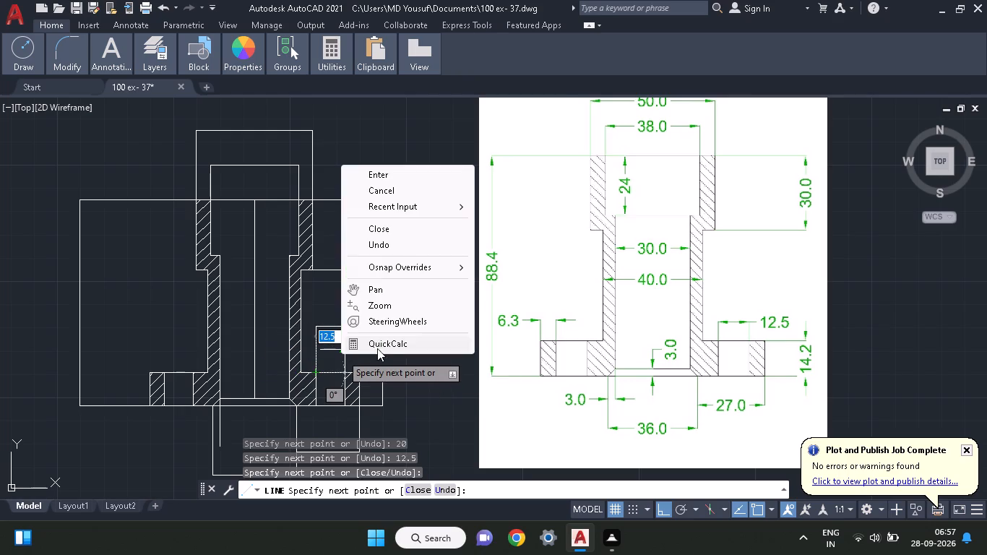
pyautogui.click(415, 175)
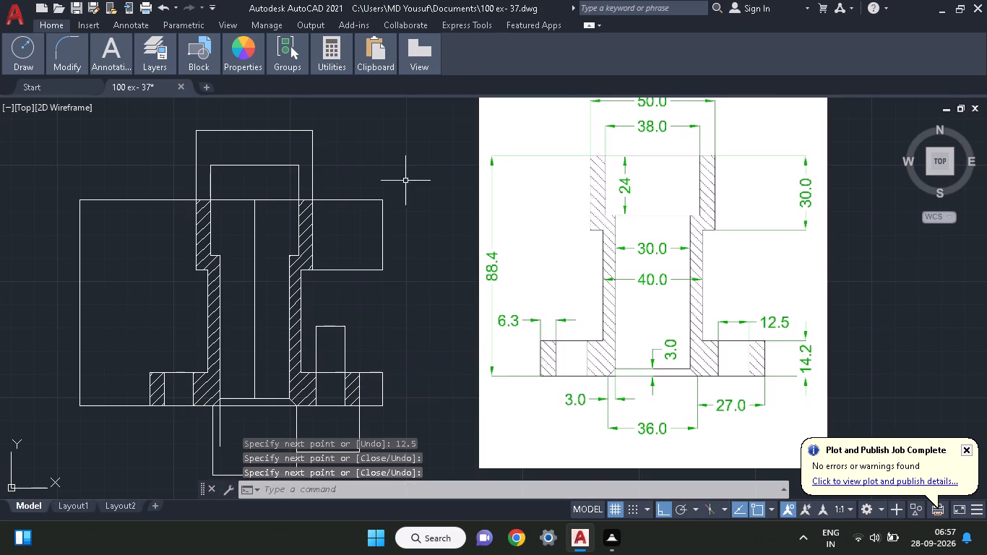
# Draw lines over the flange's left hatched strip from its upper-right corner: 20 up, 6.3 left, and down to the strip's upper-left corner.
pyautogui.write('l')
pyautogui.press('space')
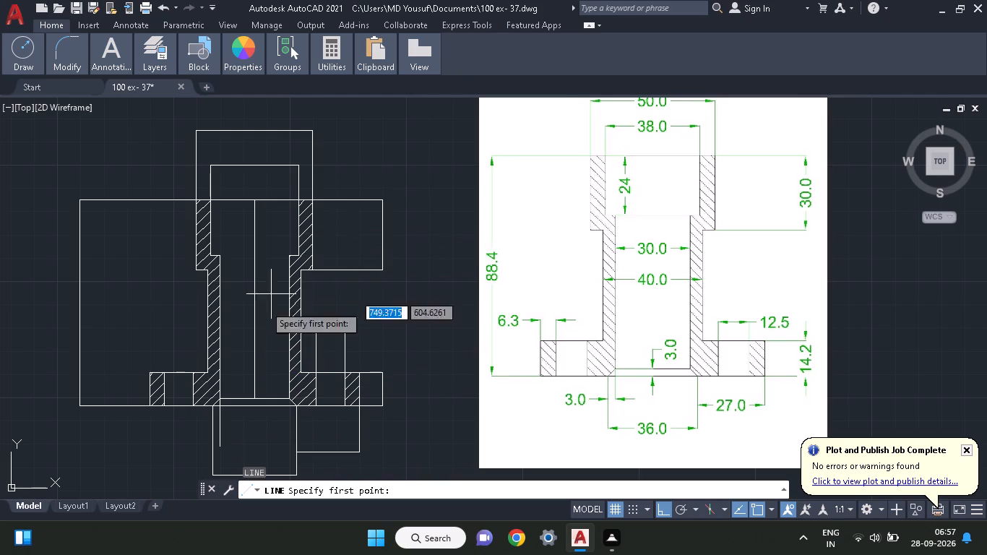
pyautogui.click(163, 375)
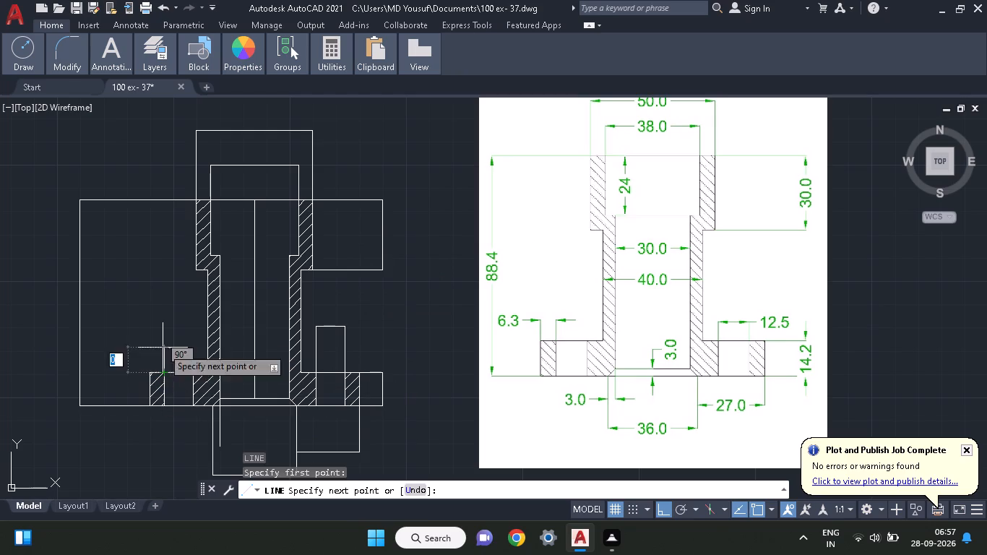
pyautogui.write('20')
pyautogui.press('Return')
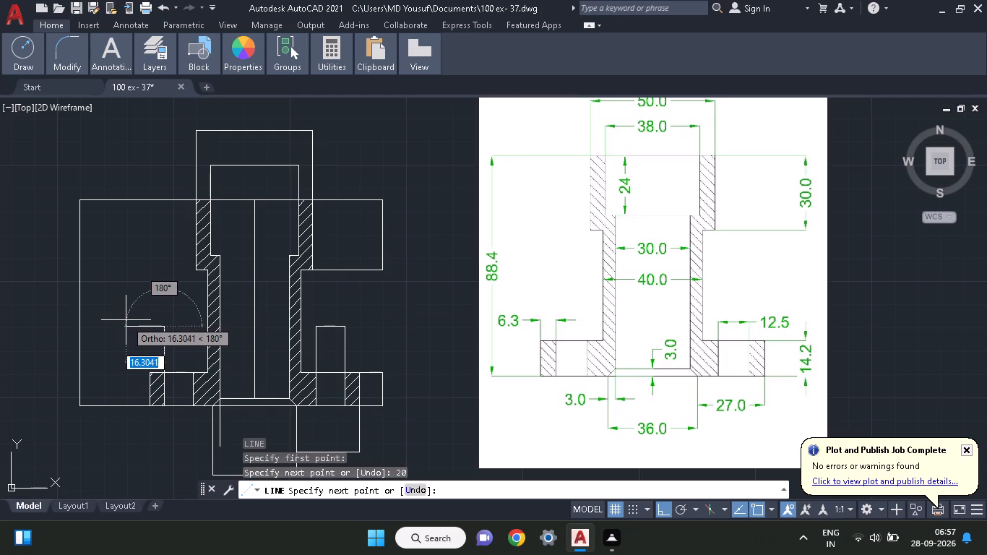
pyautogui.write('6.3')
pyautogui.press('Return')
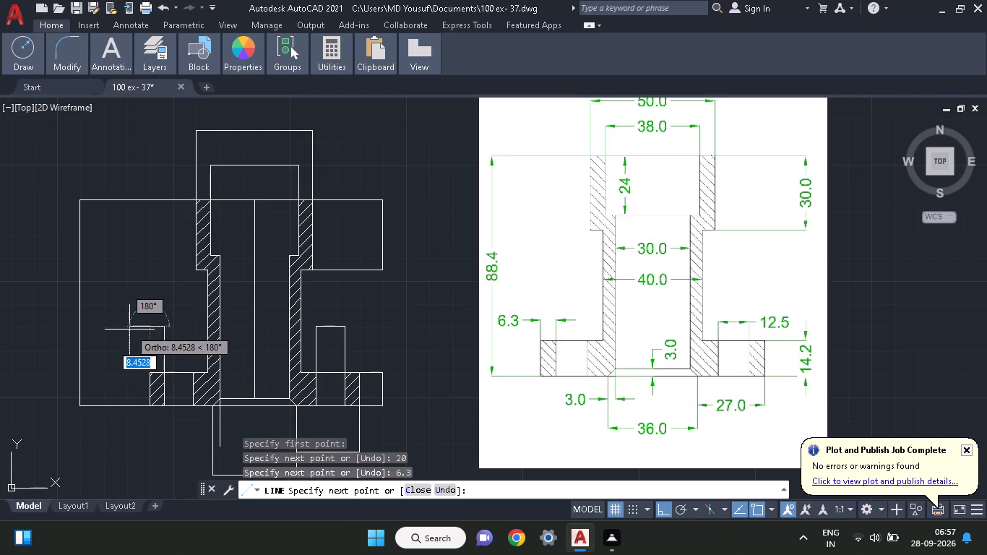
pyautogui.click(149, 376)
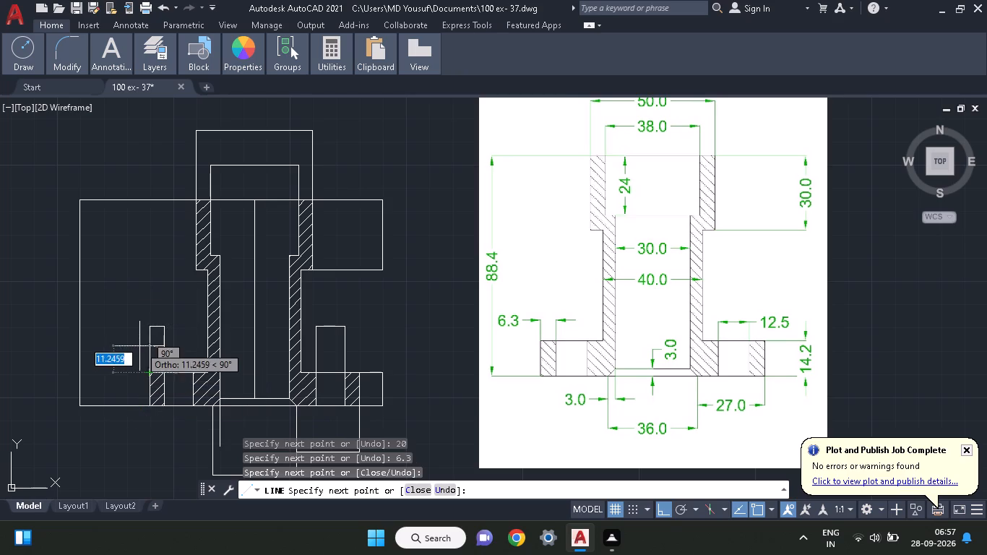
pyautogui.rightClick(140, 334)
pyautogui.click(230, 163)
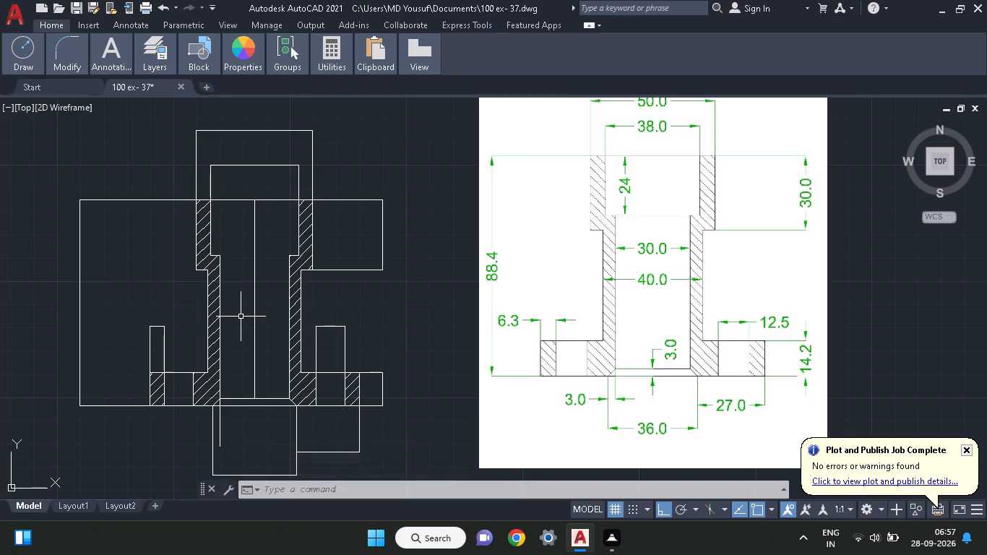
# Draw a horizontal line from the left internal step of the bore, at the wide bore's lower corner, to the vertical centre line.
pyautogui.write('l')
pyautogui.press('space')
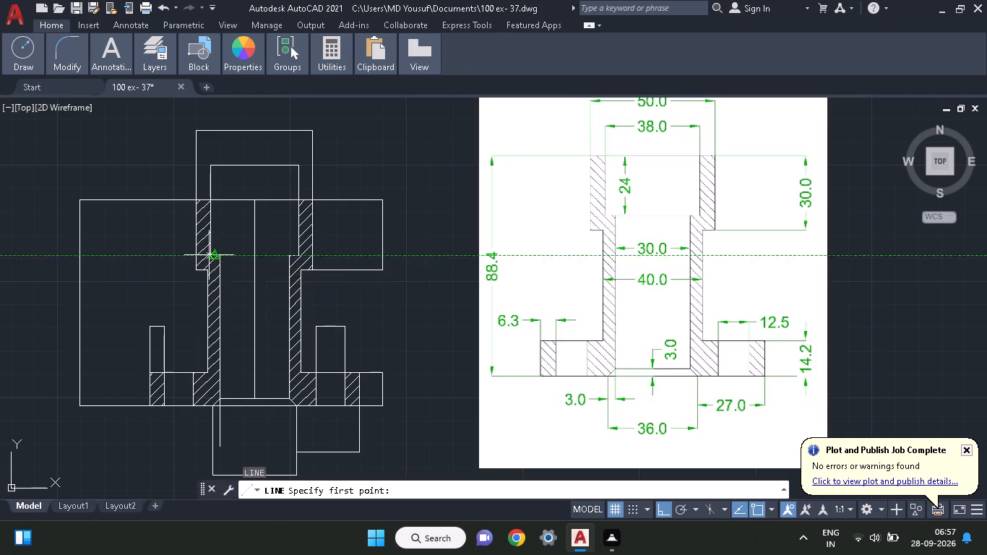
pyautogui.click(209, 255)
pyautogui.click(257, 256)
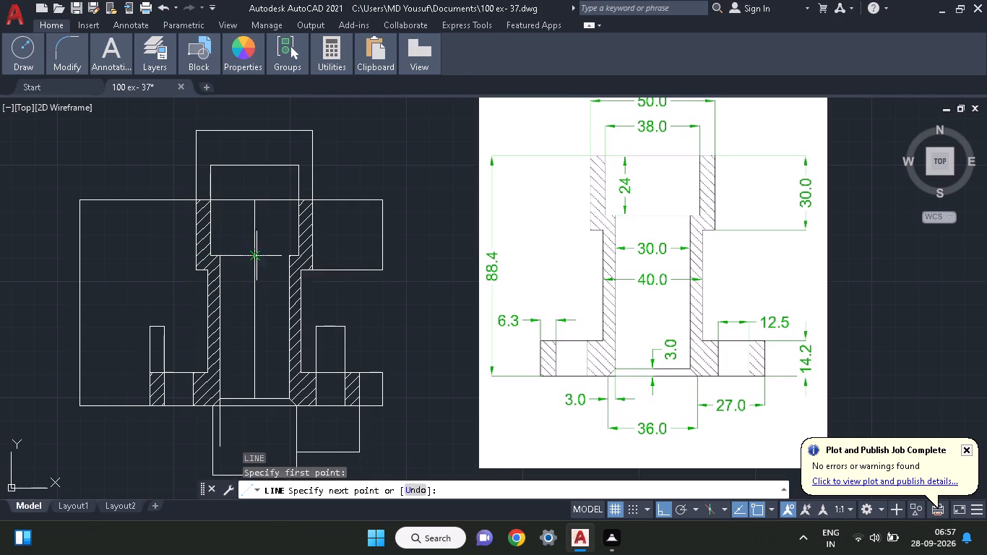
pyautogui.press('Escape')
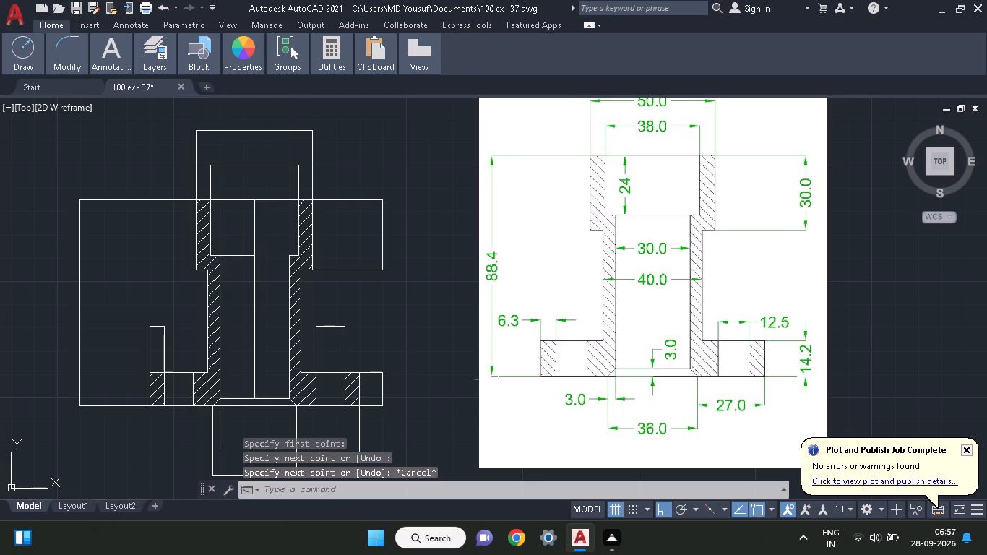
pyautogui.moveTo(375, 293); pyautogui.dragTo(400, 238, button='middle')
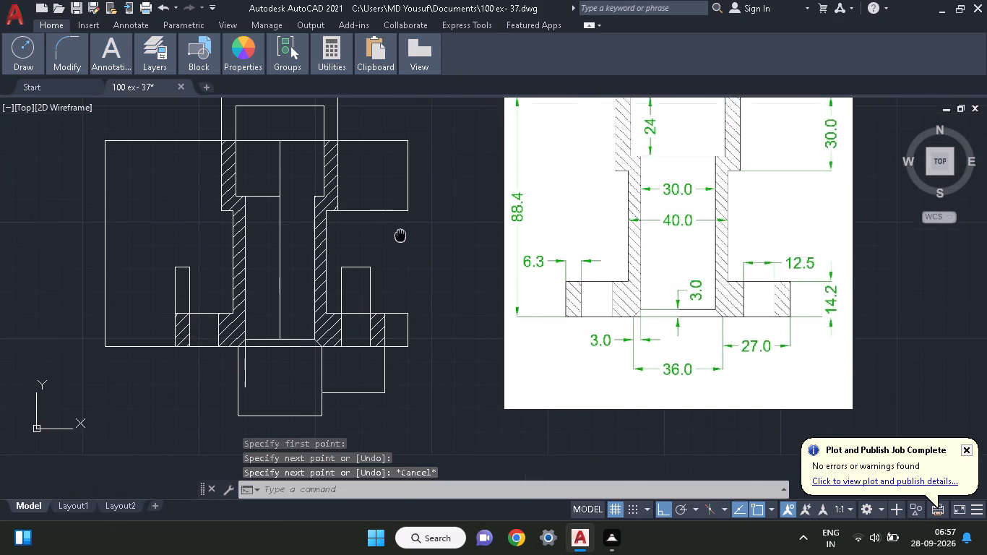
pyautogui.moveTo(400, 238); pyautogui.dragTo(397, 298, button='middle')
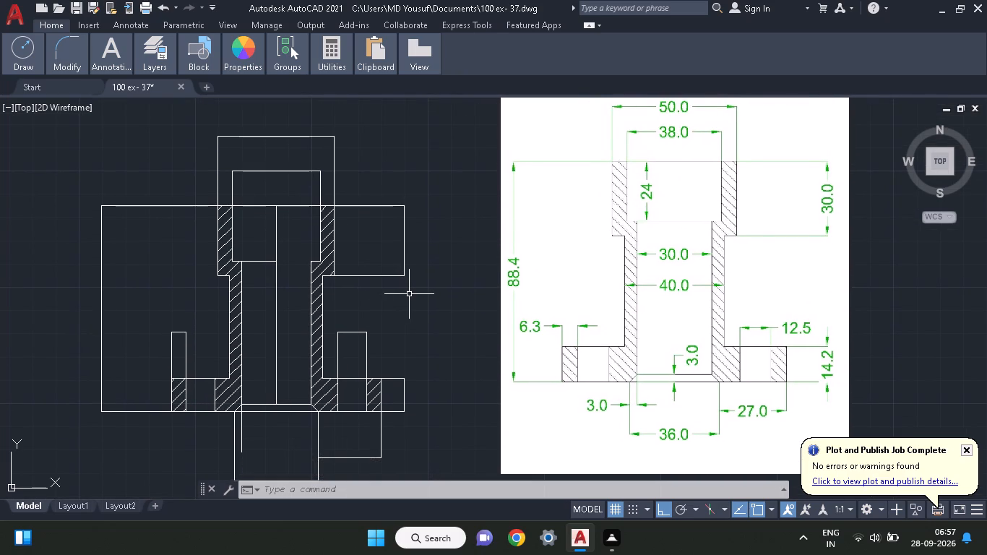
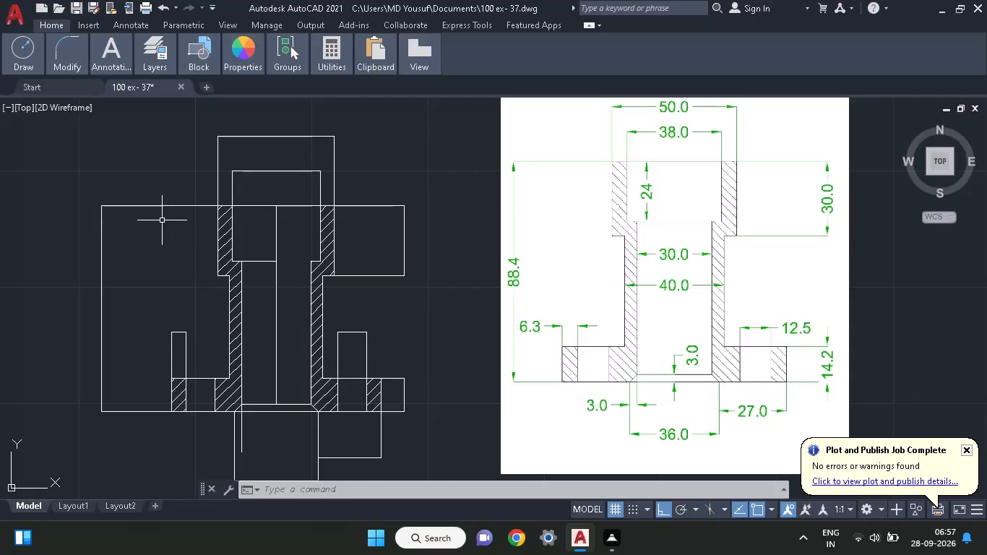
# Add multiline text reading 88.4 inside the large outline beside the bushing, just right of its left vertical line.
pyautogui.press('t')
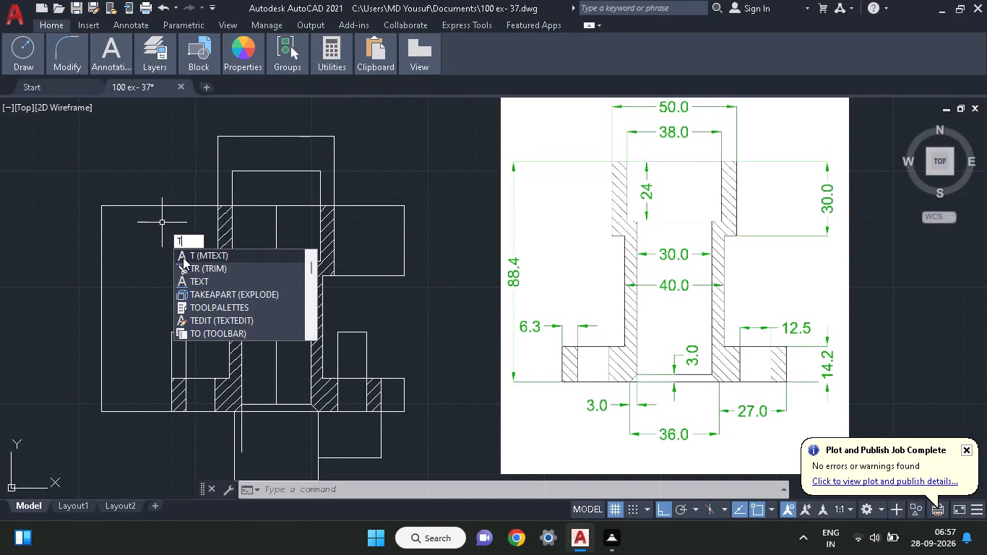
pyautogui.click(183, 257)
pyautogui.click(129, 296)
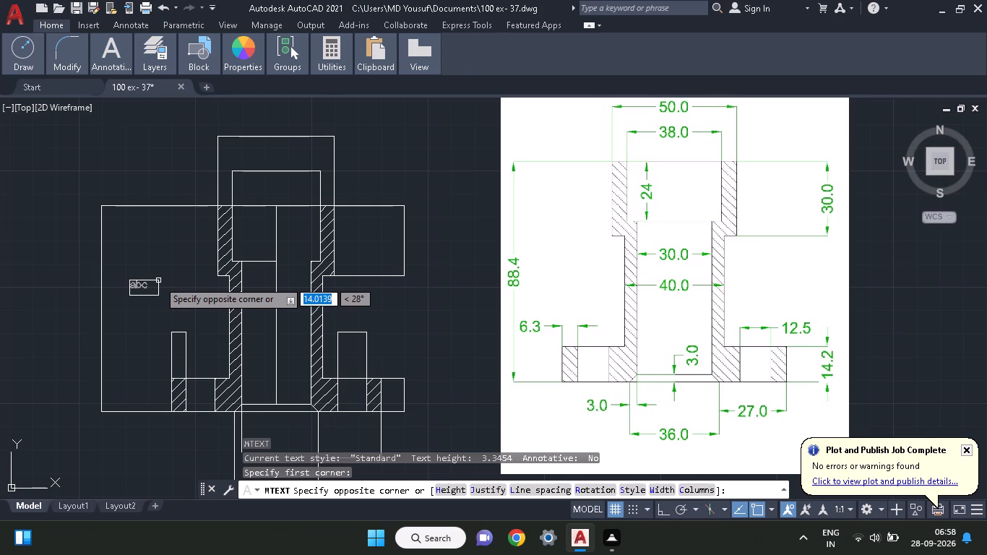
pyautogui.click(158, 280)
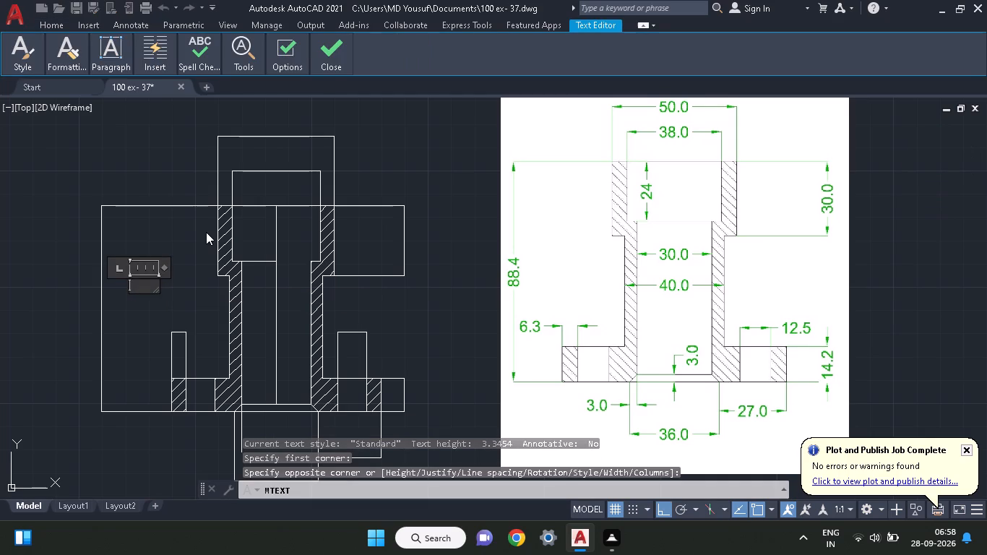
pyautogui.write('88')
pyautogui.press('.')
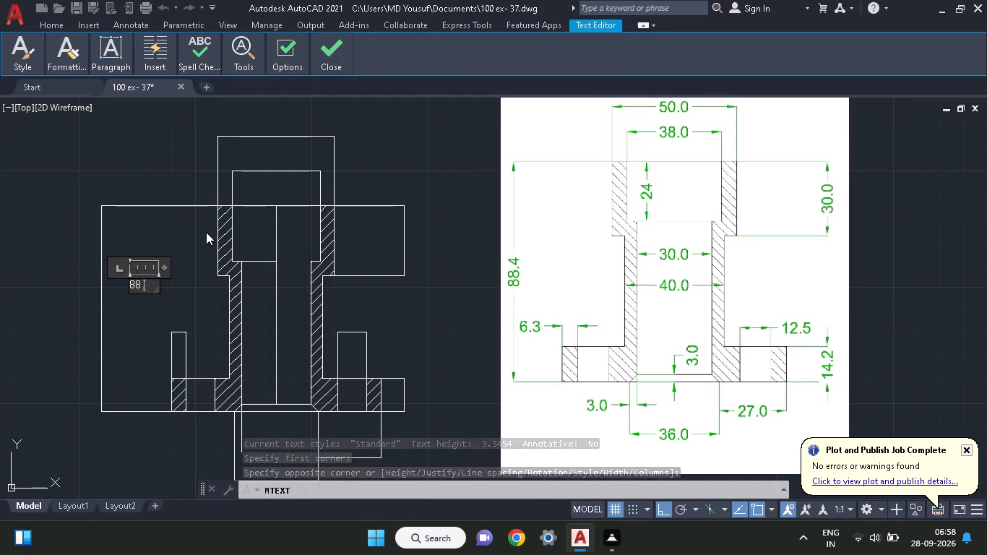
pyautogui.press('4')
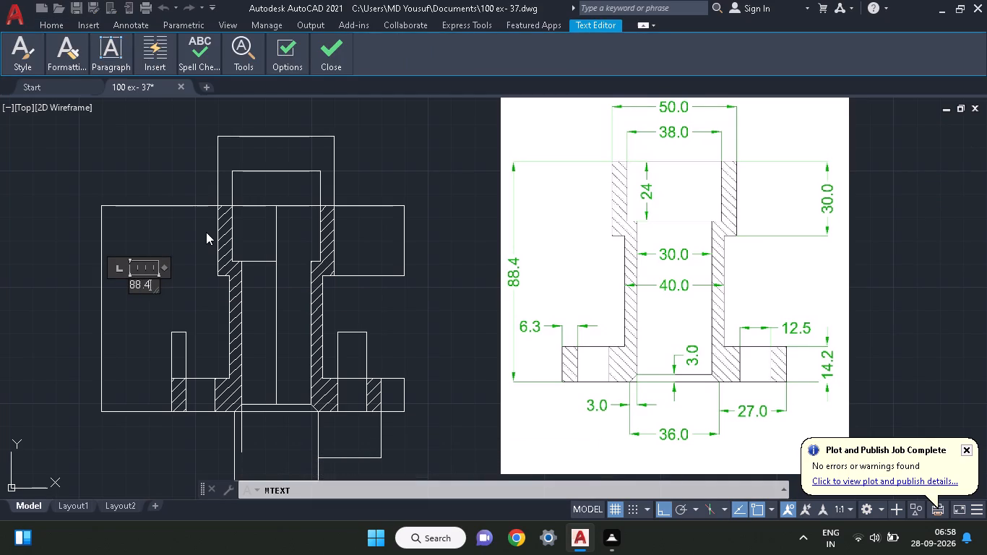
pyautogui.press('Escape')
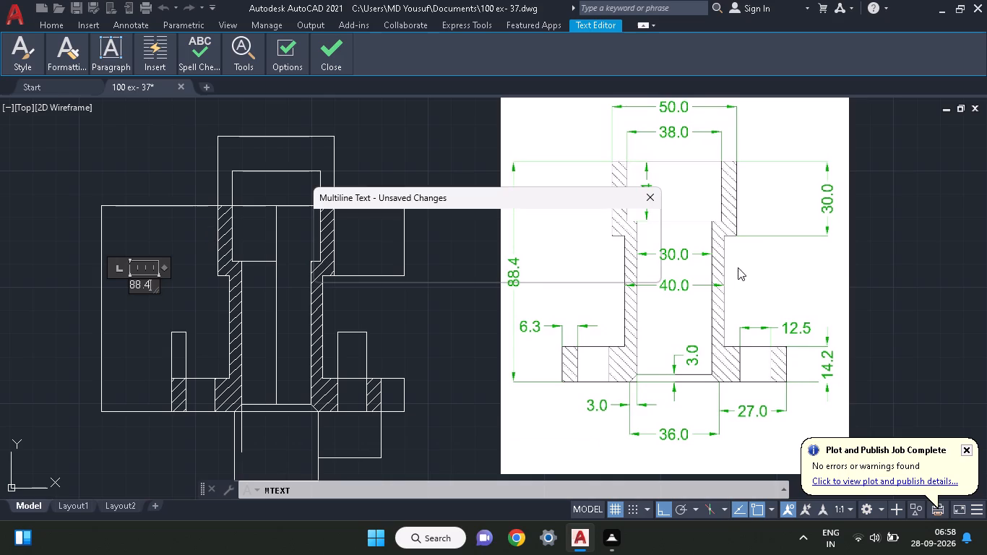
pyautogui.click(522, 273)
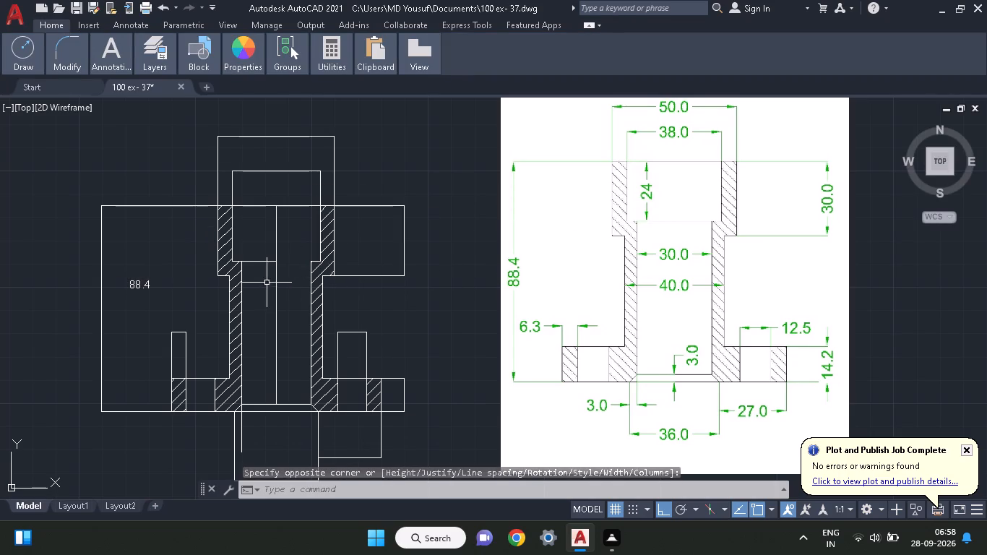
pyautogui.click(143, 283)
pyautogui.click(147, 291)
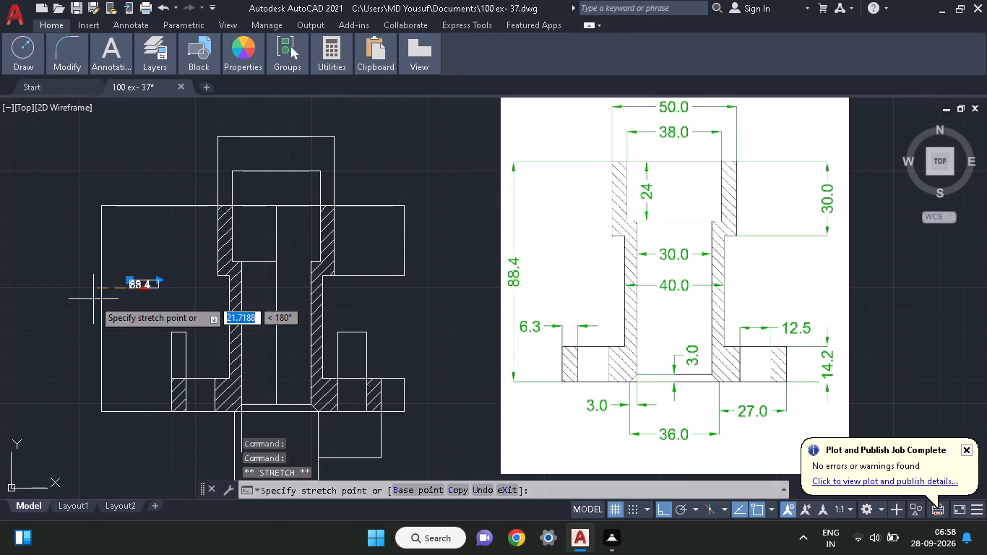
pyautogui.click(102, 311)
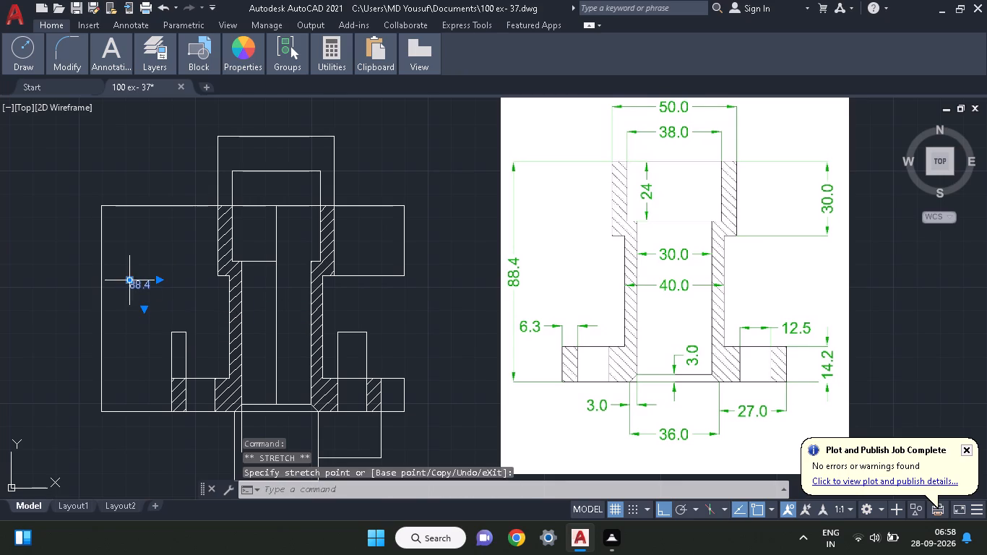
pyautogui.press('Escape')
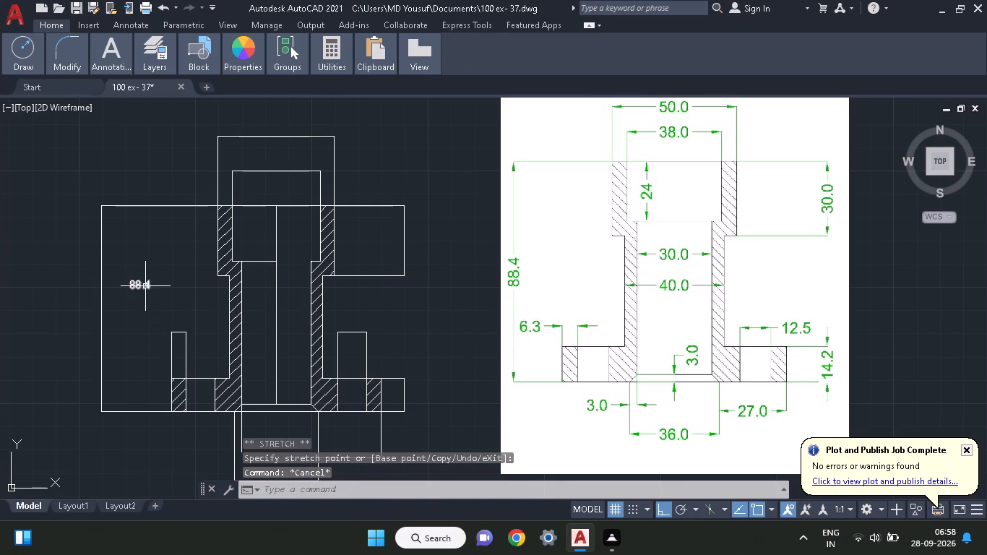
# Copy the 88.4 text onto the midpoint of the far-left vertical overall-height line.
pyautogui.click(145, 286)
pyautogui.rightClick(145, 286)
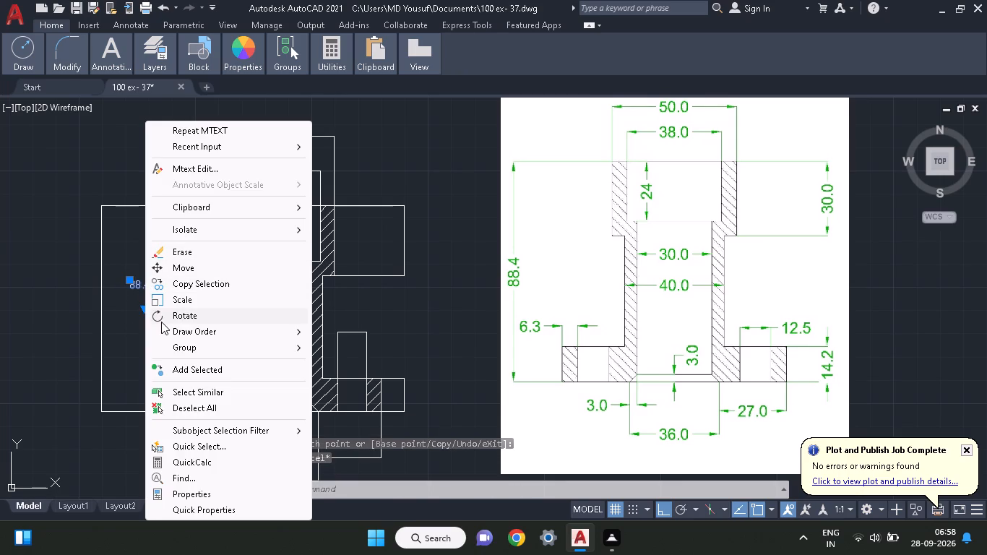
pyautogui.click(162, 282)
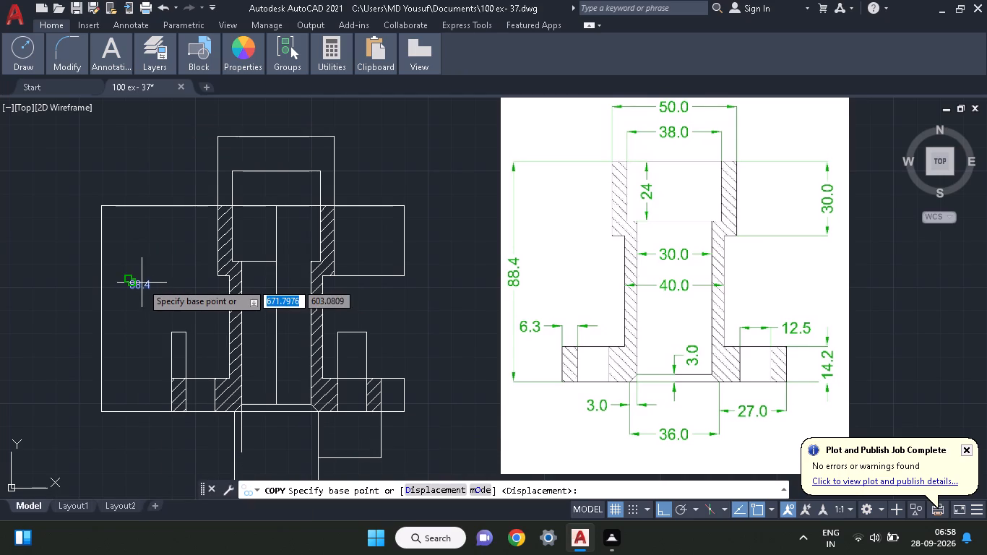
pyautogui.click(125, 289)
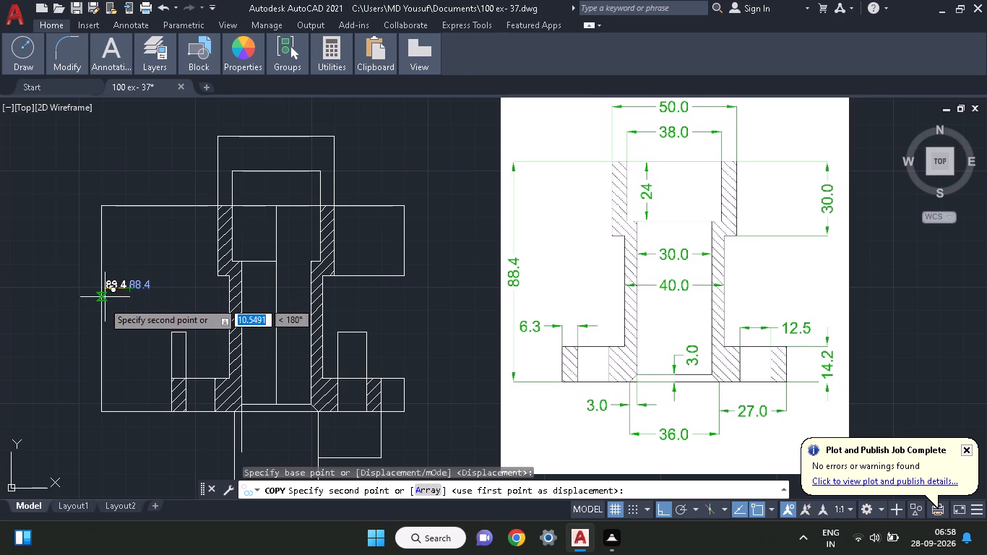
pyautogui.click(99, 309)
pyautogui.press('Escape')
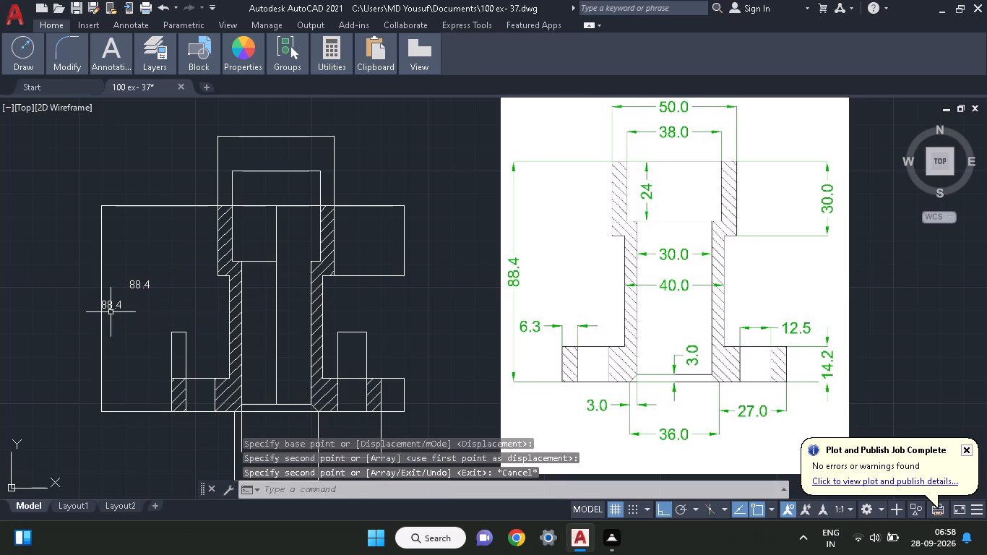
# Rotate the copied 88.4 text 90° about the midpoint of the overall-height line so it reads vertically.
pyautogui.click(115, 304)
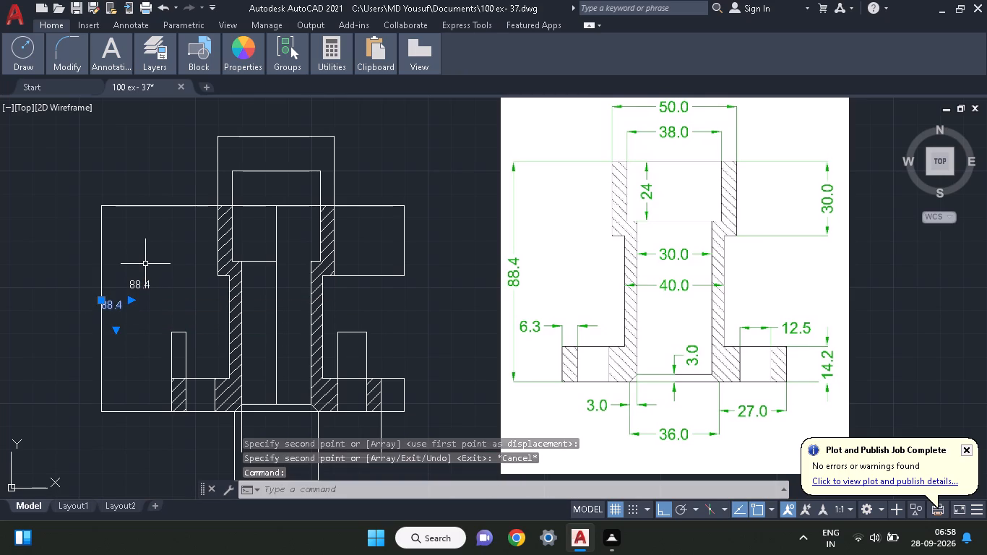
pyautogui.write('ro')
pyautogui.click(178, 295)
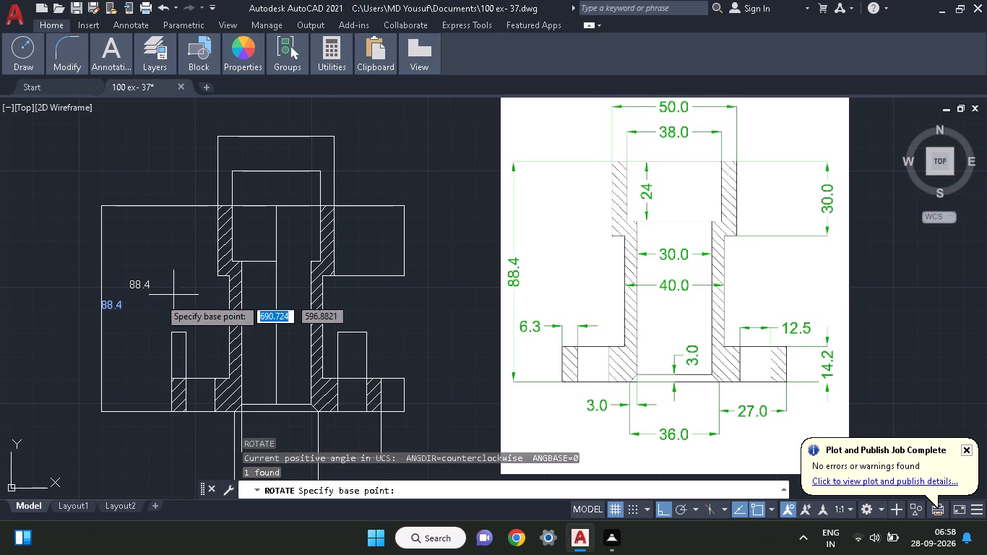
pyautogui.click(105, 314)
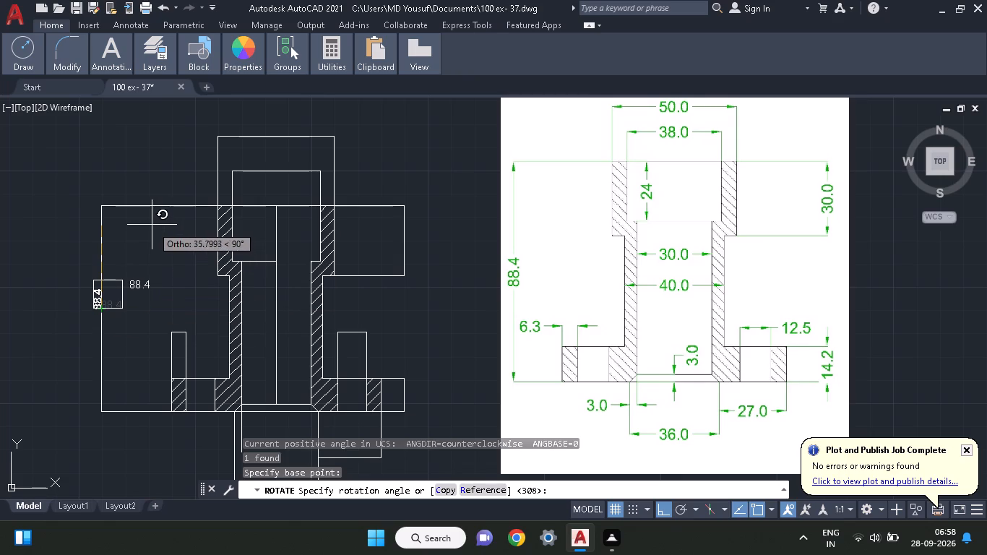
pyautogui.click(152, 224)
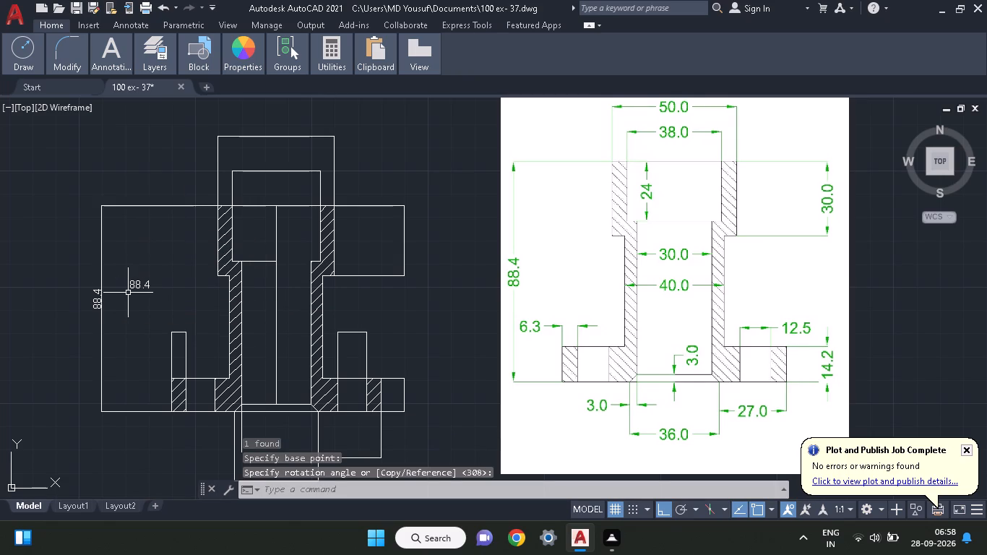
# Erase the original horizontal 88.4 text.
pyautogui.click(137, 288)
pyautogui.rightClick(137, 288)
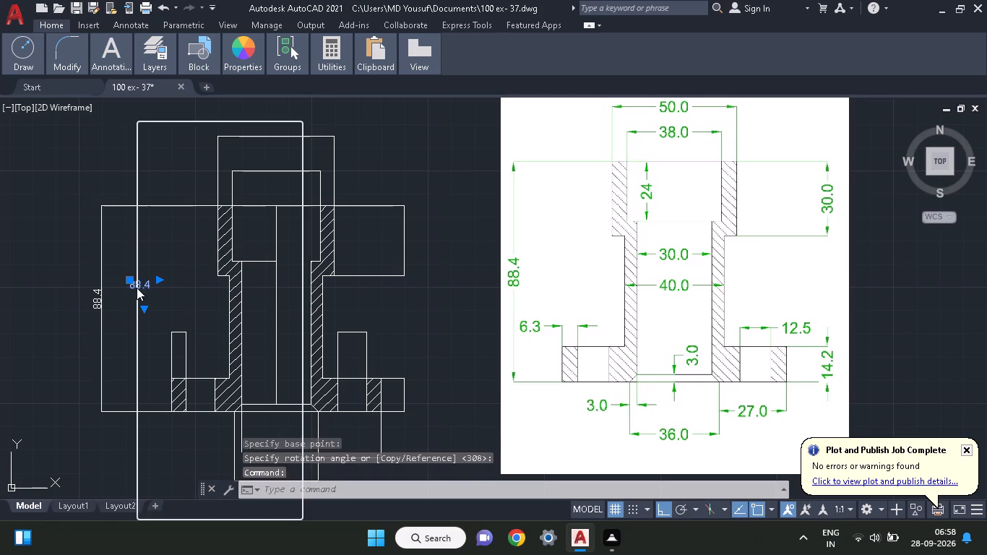
pyautogui.click(166, 250)
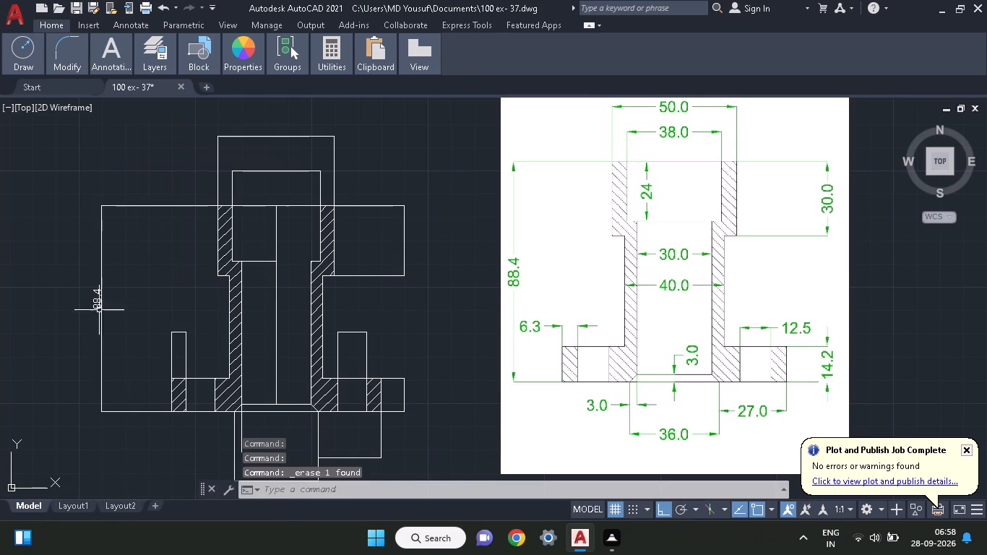
# Move the rotated 88.4 text by its insertion point onto the midpoint of the overall-height line.
pyautogui.click(99, 306)
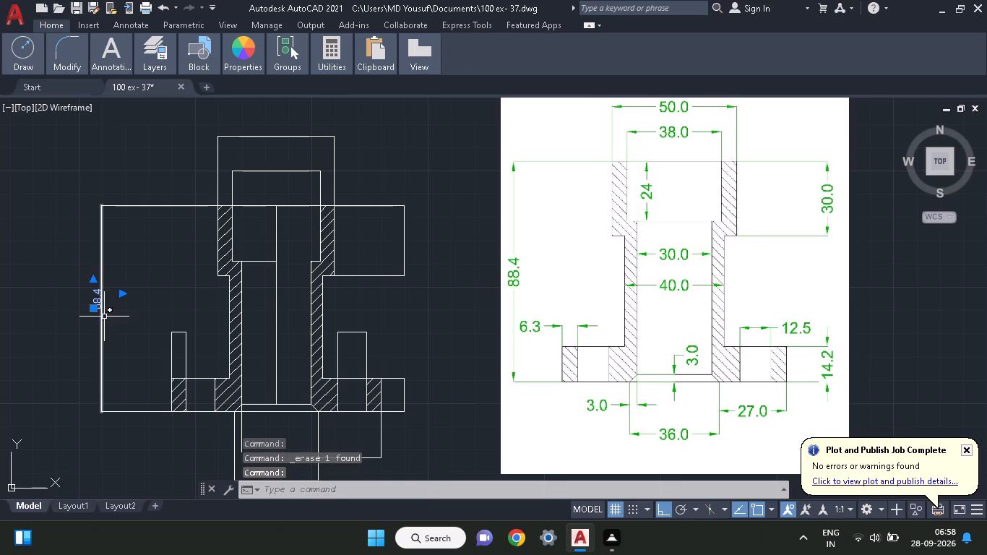
pyautogui.click(96, 306)
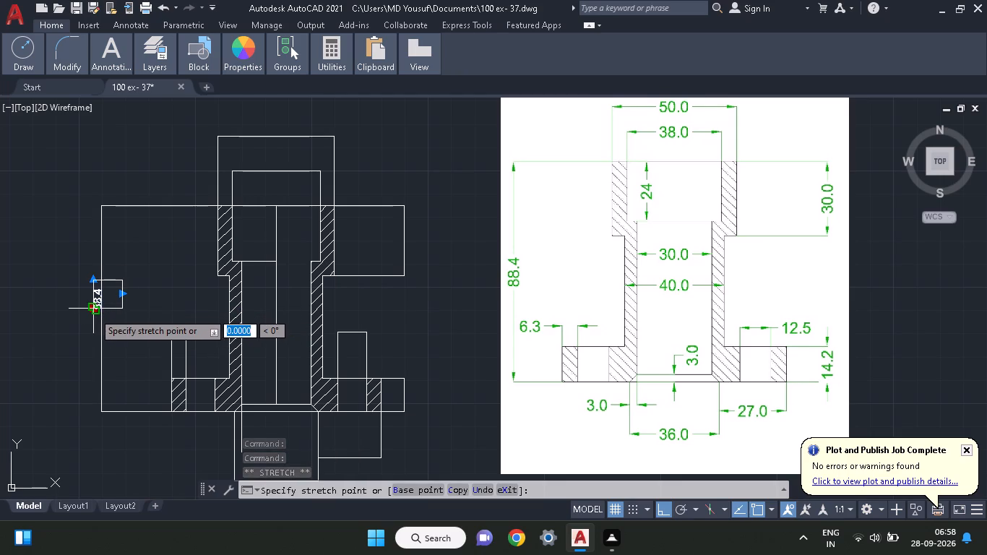
pyautogui.click(103, 314)
pyautogui.press('Escape')
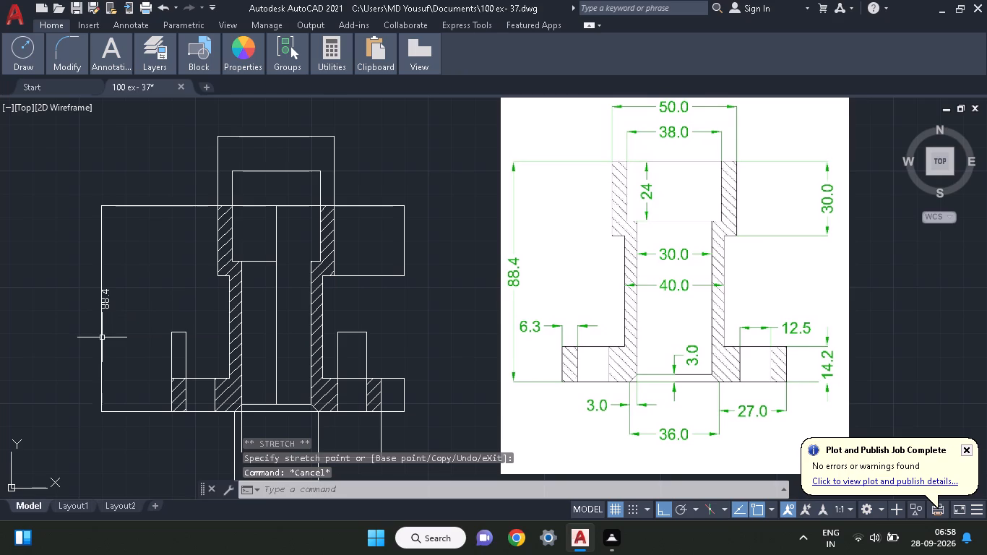
# Erase the far-left vertical overall-height line running behind the 88.4 text.
pyautogui.click(102, 337)
pyautogui.rightClick(102, 337)
pyautogui.click(145, 256)
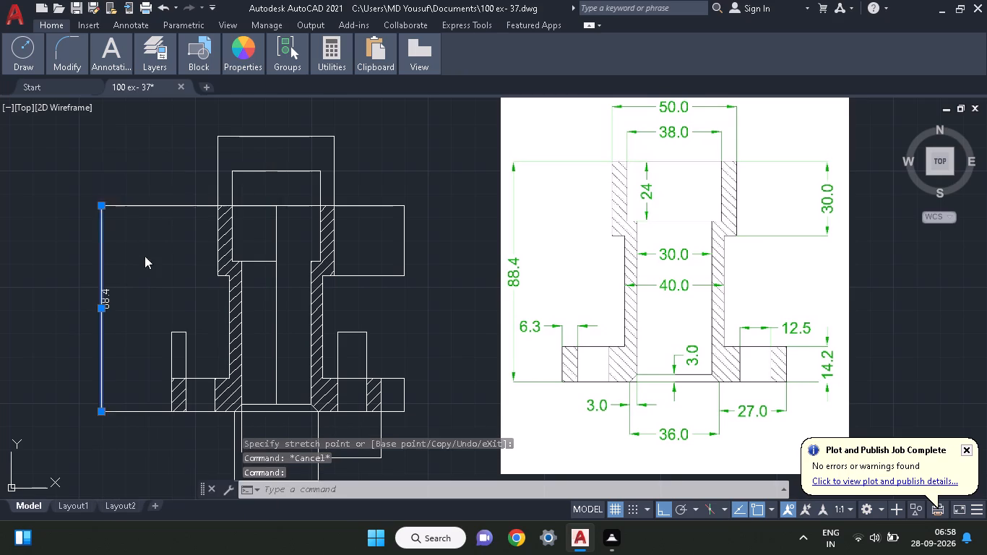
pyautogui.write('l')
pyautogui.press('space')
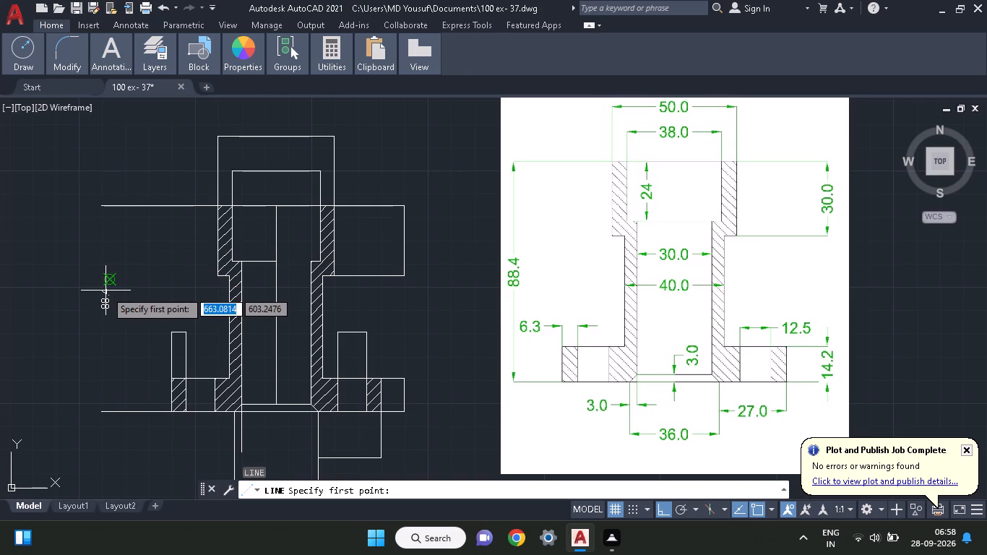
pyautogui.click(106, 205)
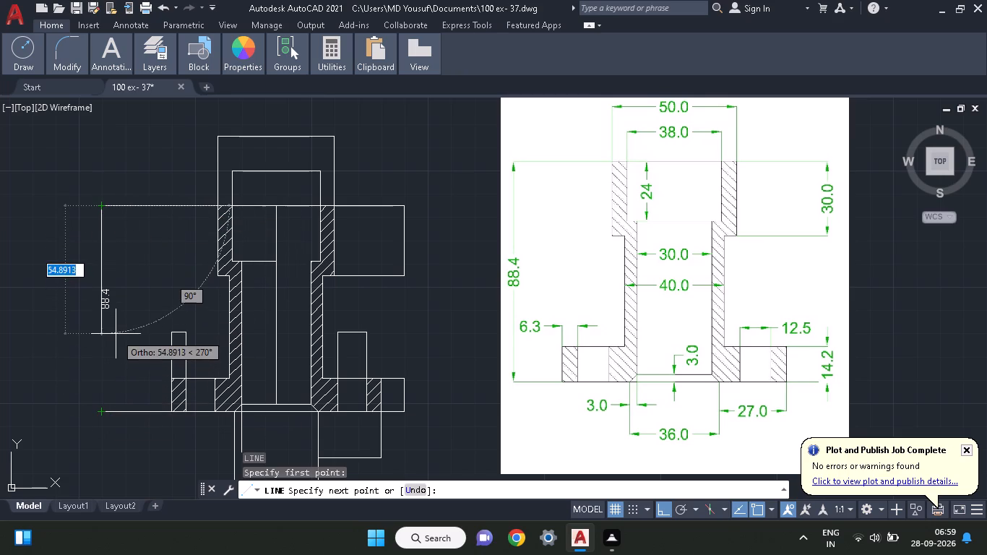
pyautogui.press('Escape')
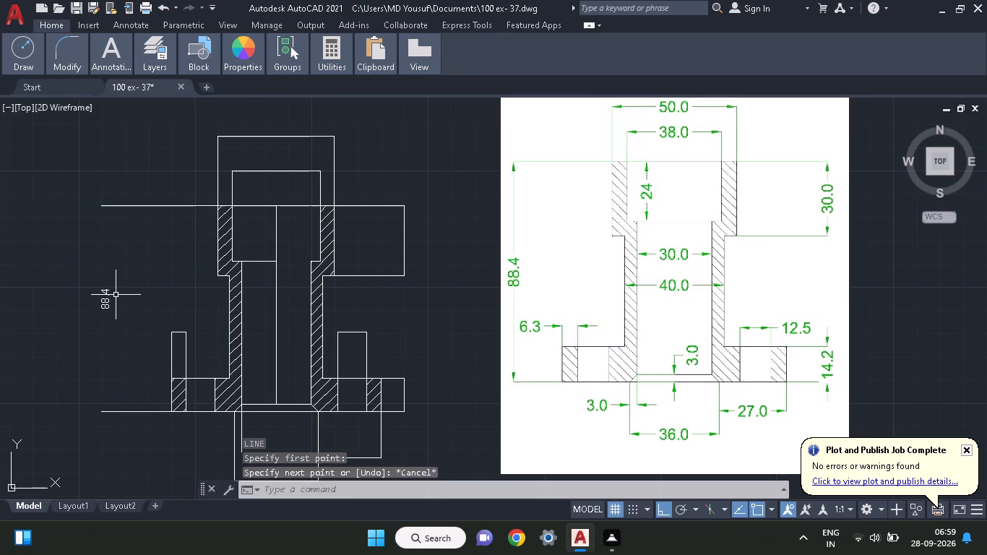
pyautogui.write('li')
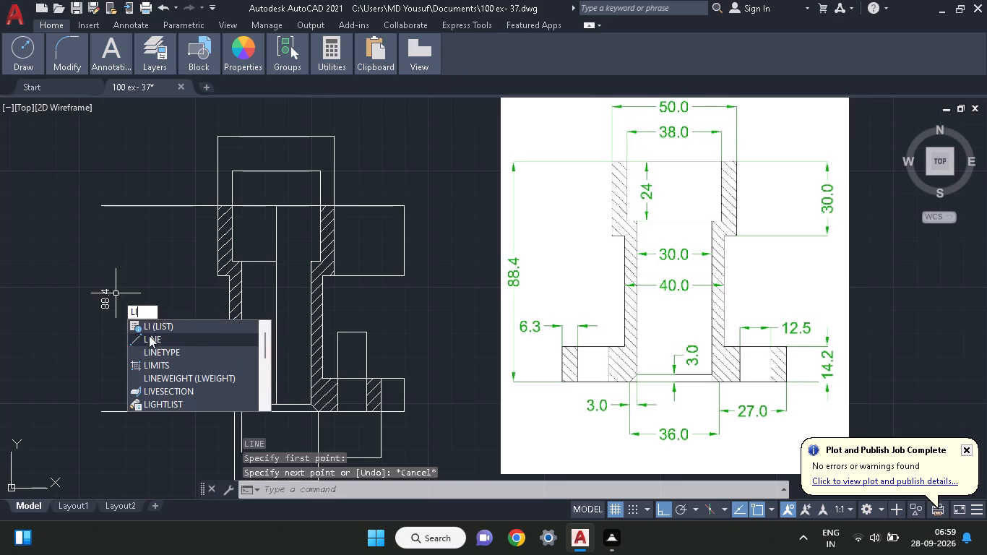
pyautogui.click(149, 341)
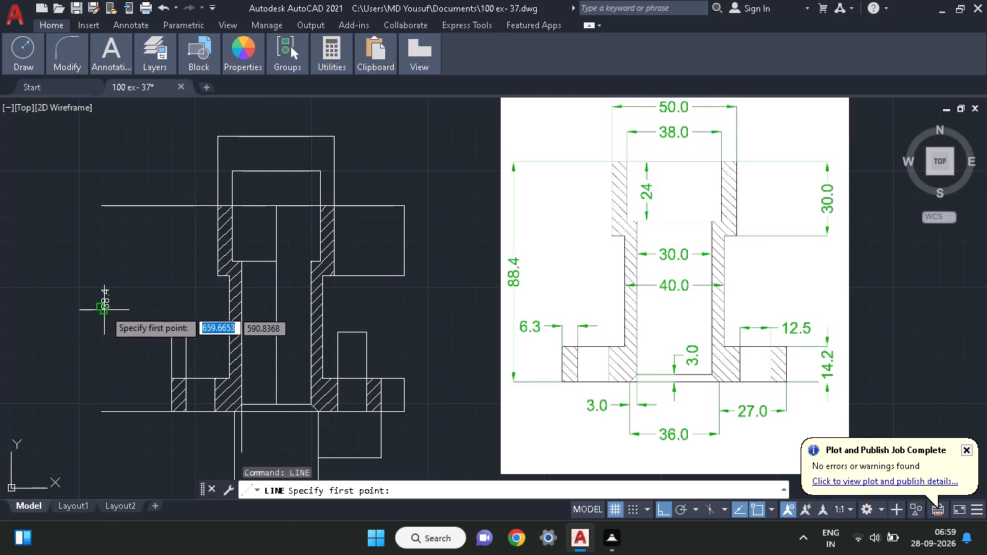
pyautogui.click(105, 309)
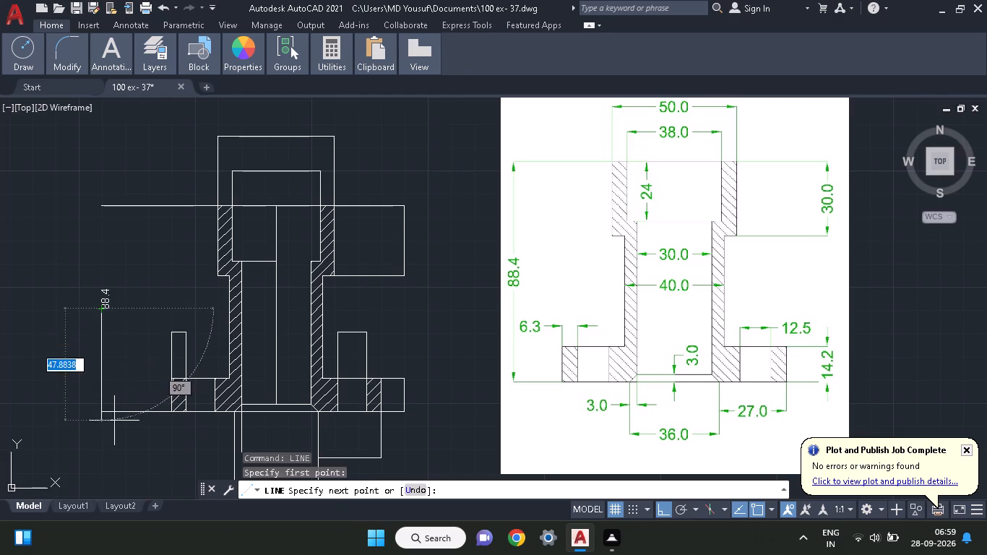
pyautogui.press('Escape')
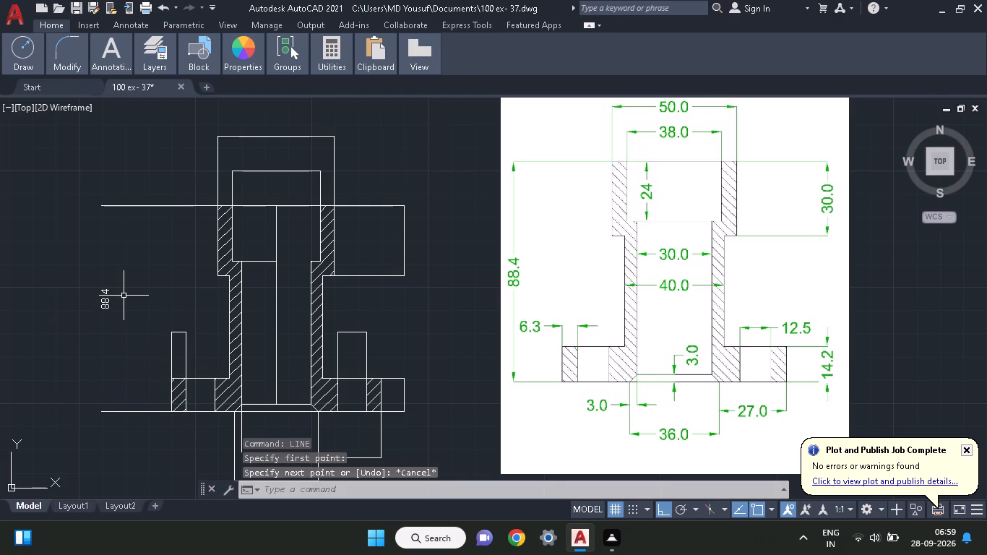
# Draw a vertical overall-height dimension line through the 88.4 text, from the top extension line to just past the bottom one.
pyautogui.write('l')
pyautogui.press('space')
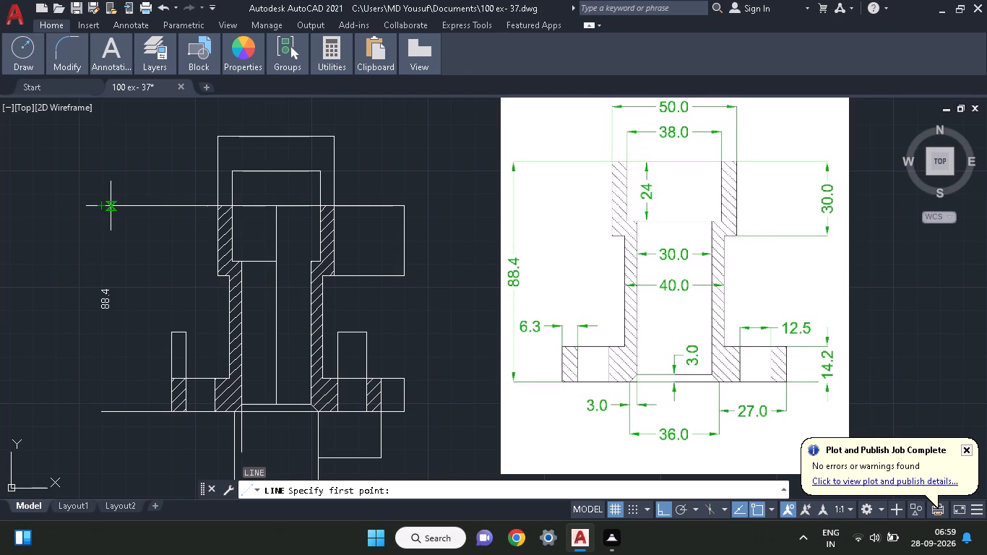
pyautogui.keyDown('ctrl'); pyautogui.scroll(1, 176, 270); pyautogui.keyUp('ctrl')
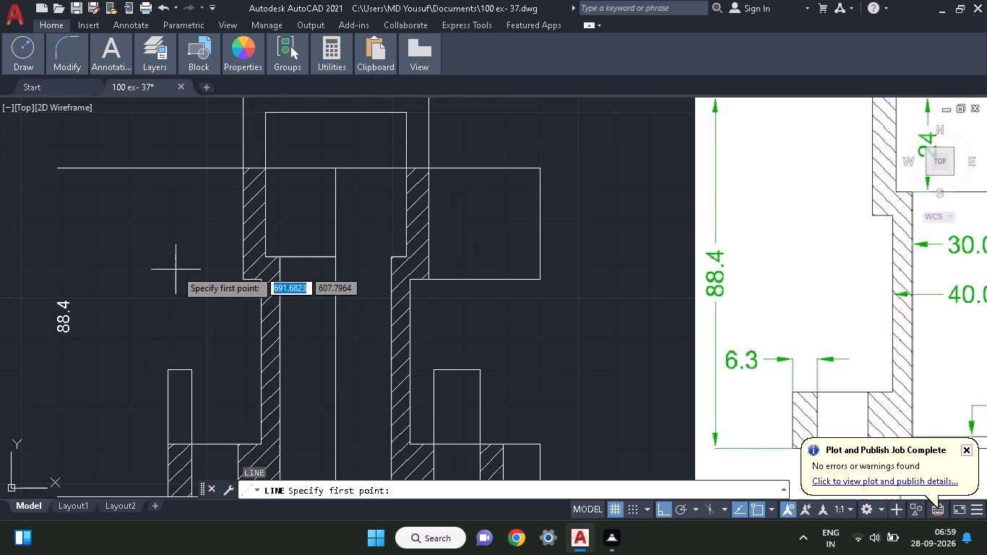
pyautogui.click(64, 165)
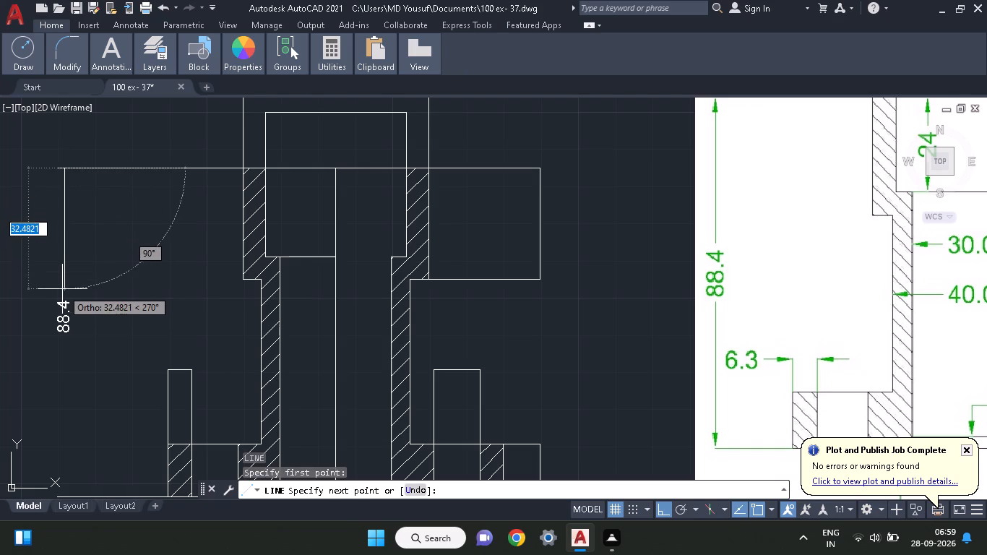
pyautogui.moveTo(61, 421); pyautogui.dragTo(74, 369, button='middle')
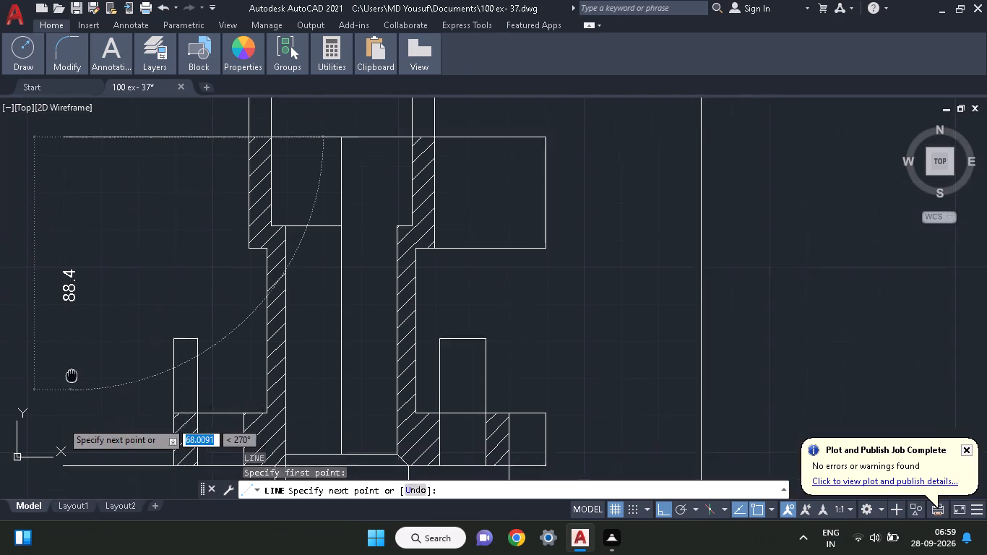
pyautogui.moveTo(74, 369); pyautogui.dragTo(86, 339, button='middle')
pyautogui.click(98, 436)
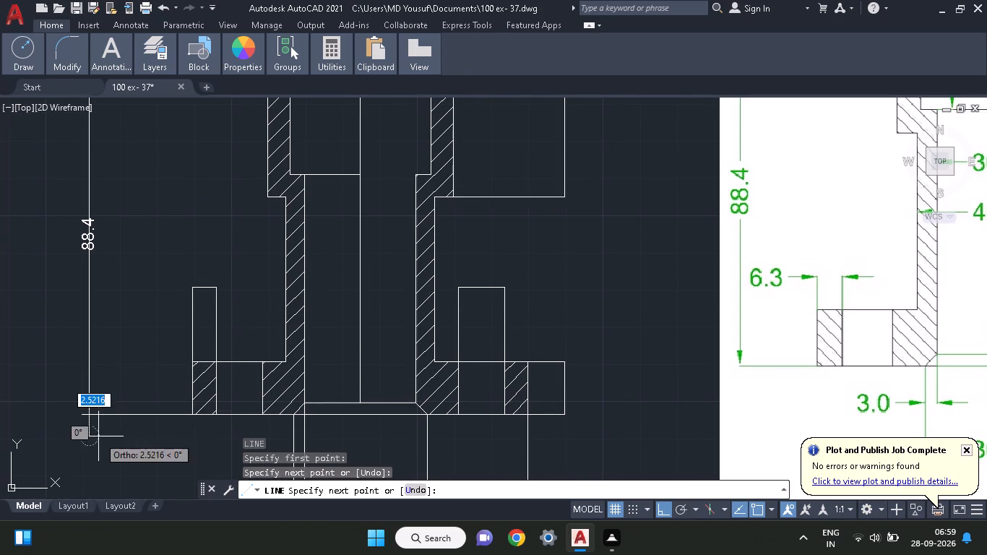
pyautogui.press('Escape')
# Trim the overhang of the new height line below the bottom extension line.
pyautogui.write('tr')
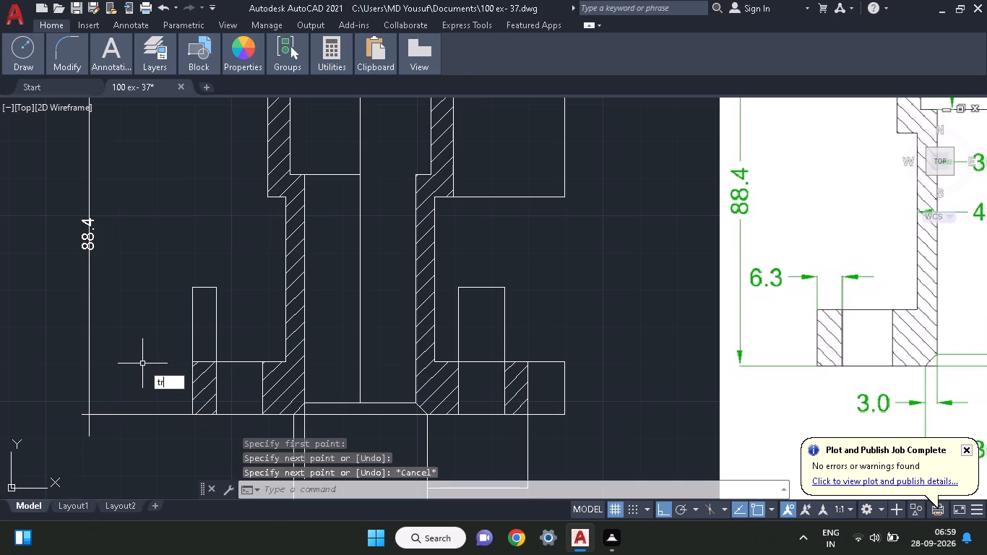
pyautogui.click(168, 393)
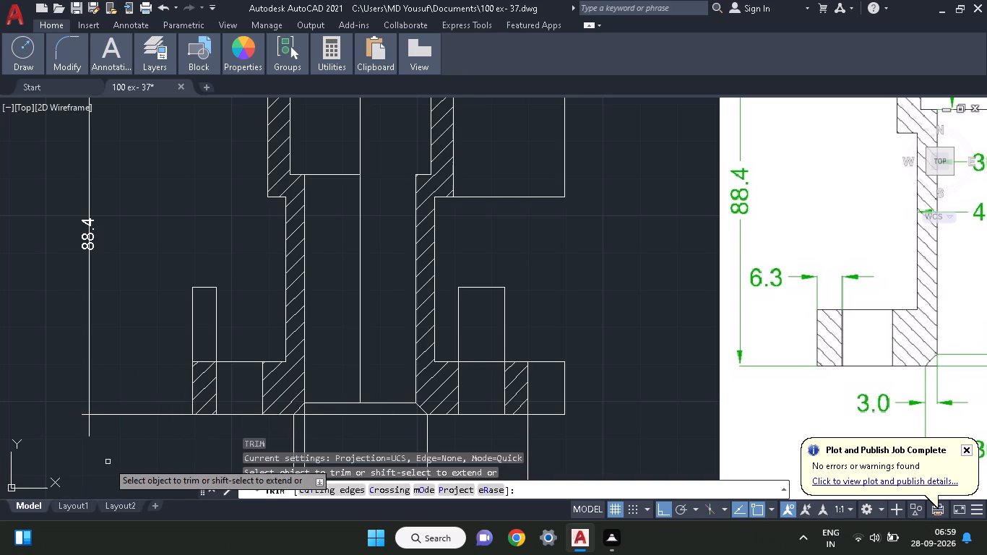
pyautogui.click(90, 431)
pyautogui.press('Escape')
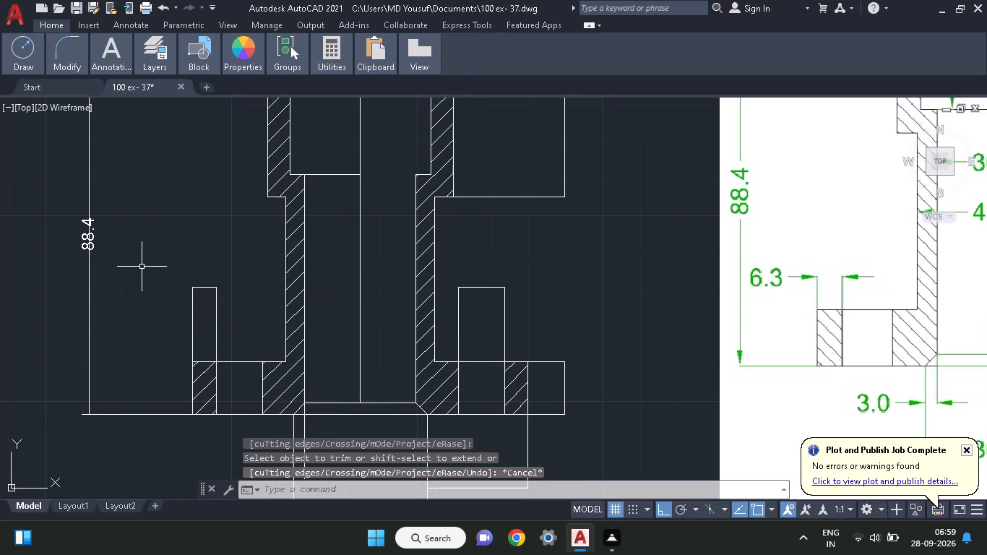
# Trim away the part of the height line running behind the 88.4 text.
pyautogui.click(73, 41)
pyautogui.click(53, 61)
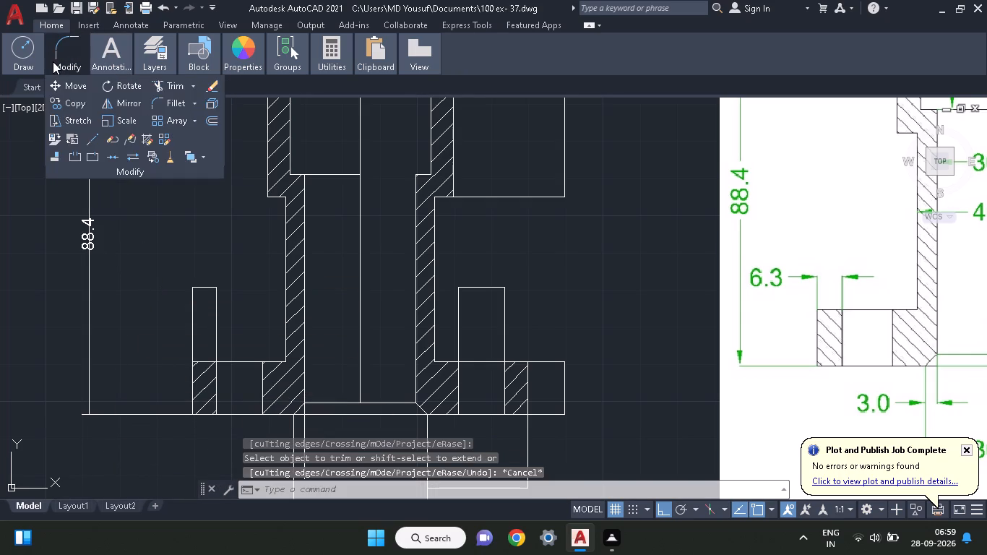
pyautogui.click(84, 64)
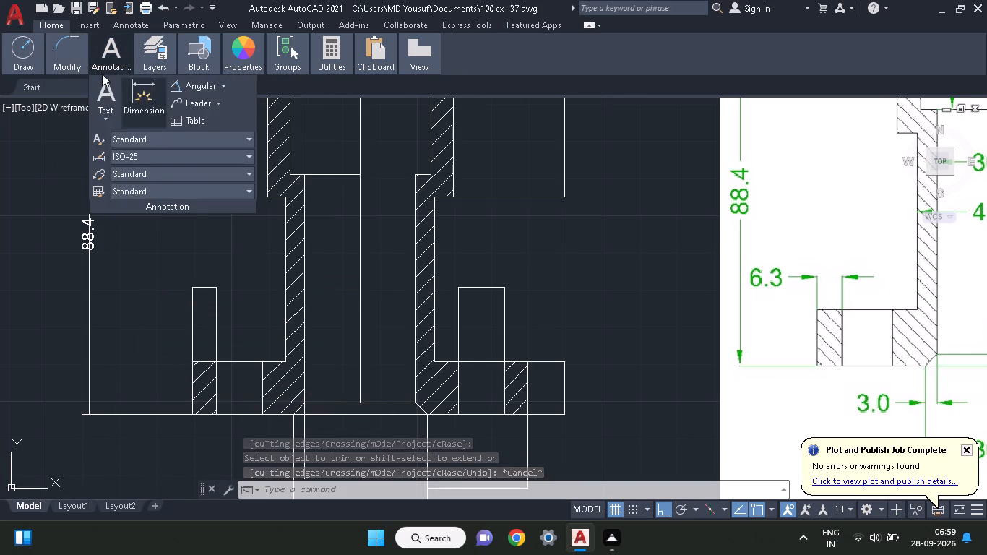
pyautogui.click(64, 64)
pyautogui.click(158, 88)
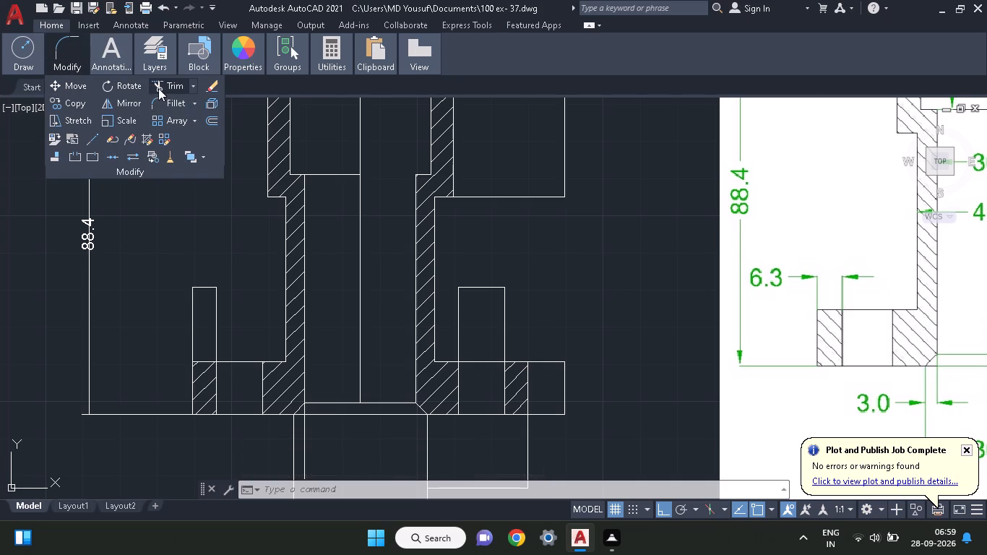
pyautogui.click(88, 236)
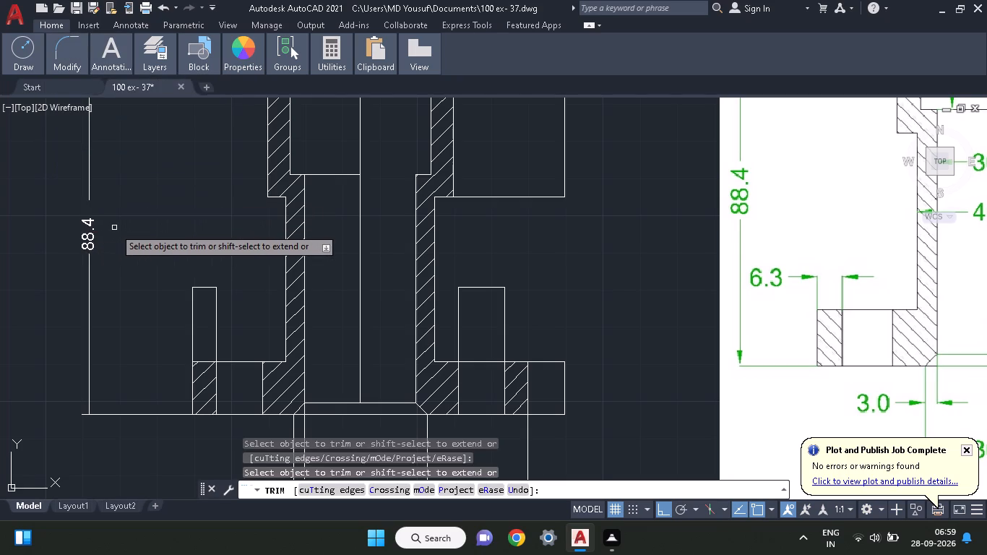
pyautogui.press('Escape')
# Copy the vertical 88.4 text to just below the midpoint of the topmost horizontal width line, with Ortho off.
pyautogui.moveTo(161, 247); pyautogui.dragTo(147, 299, button='middle')
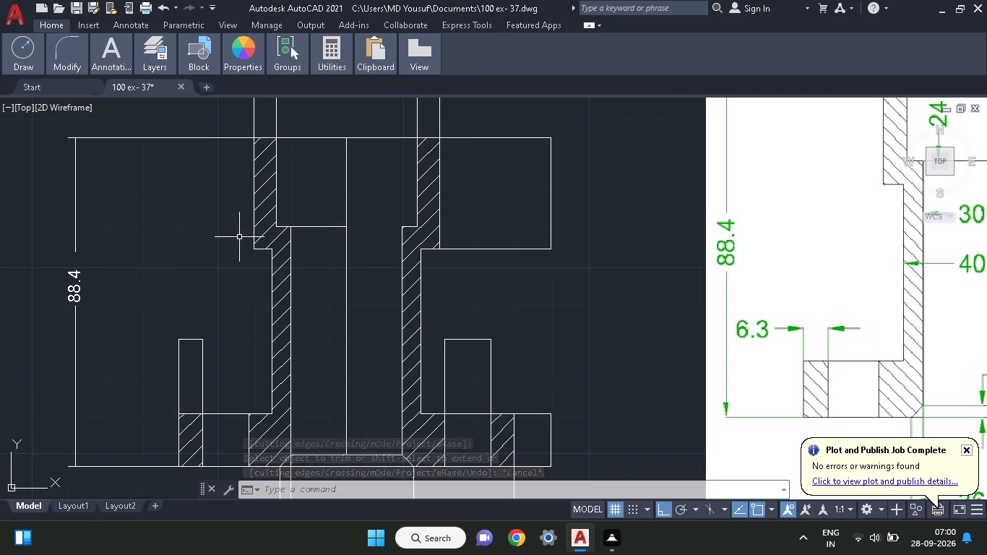
pyautogui.keyDown('ctrl'); pyautogui.scroll(-3, 239, 237); pyautogui.keyUp('ctrl')
pyautogui.keyDown('ctrl'); pyautogui.scroll(1, 239, 237); pyautogui.keyUp('ctrl')
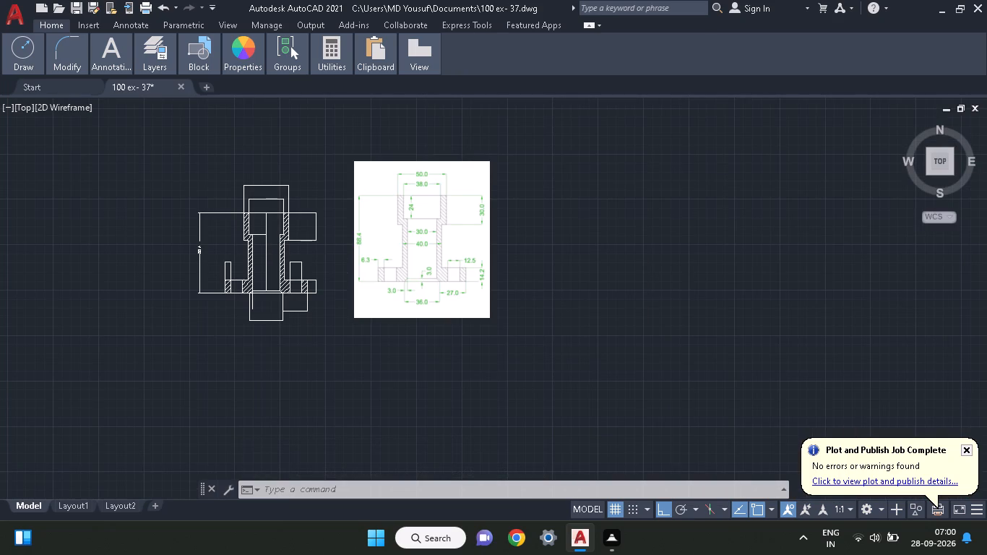
pyautogui.keyDown('ctrl'); pyautogui.scroll(1, 239, 237); pyautogui.keyUp('ctrl')
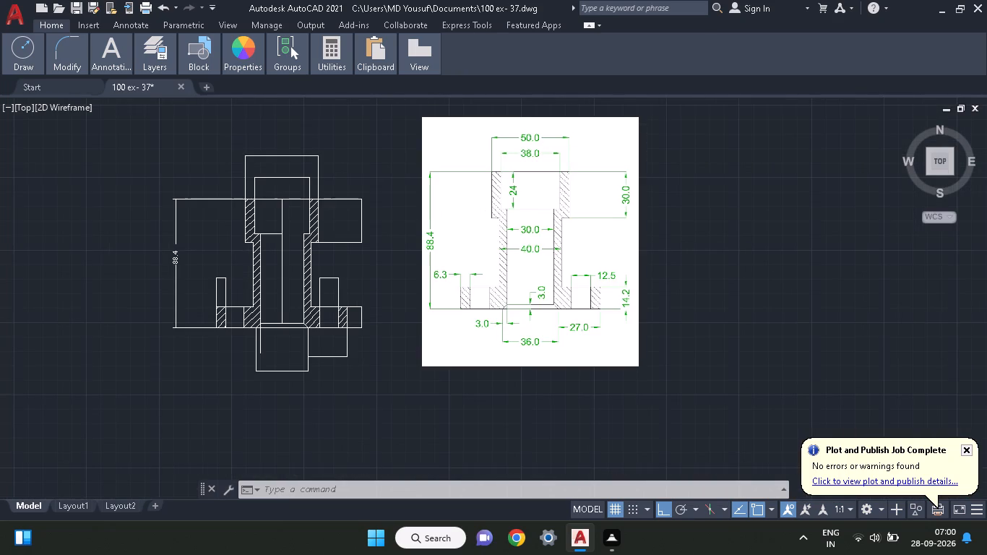
pyautogui.moveTo(270, 187); pyautogui.dragTo(267, 249, button='middle')
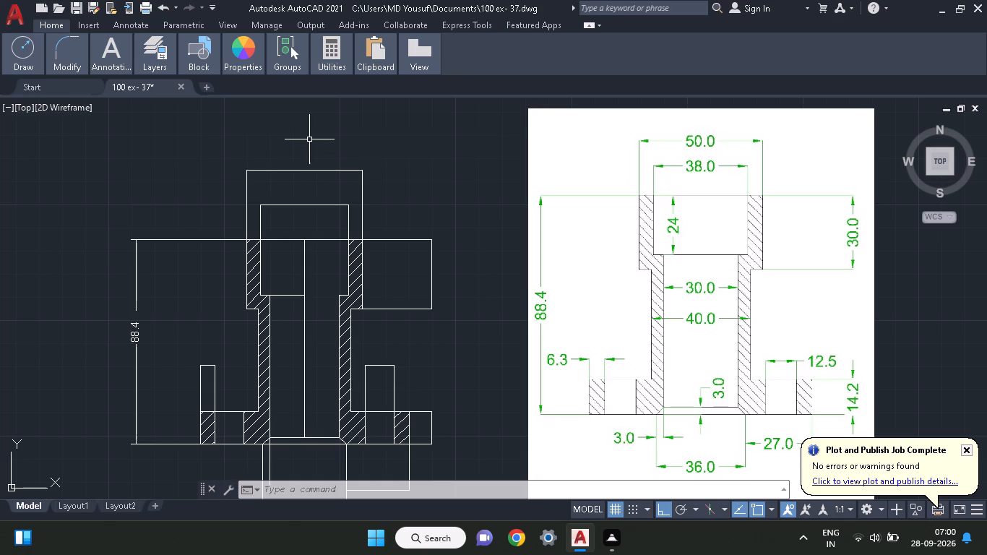
pyautogui.click(136, 334)
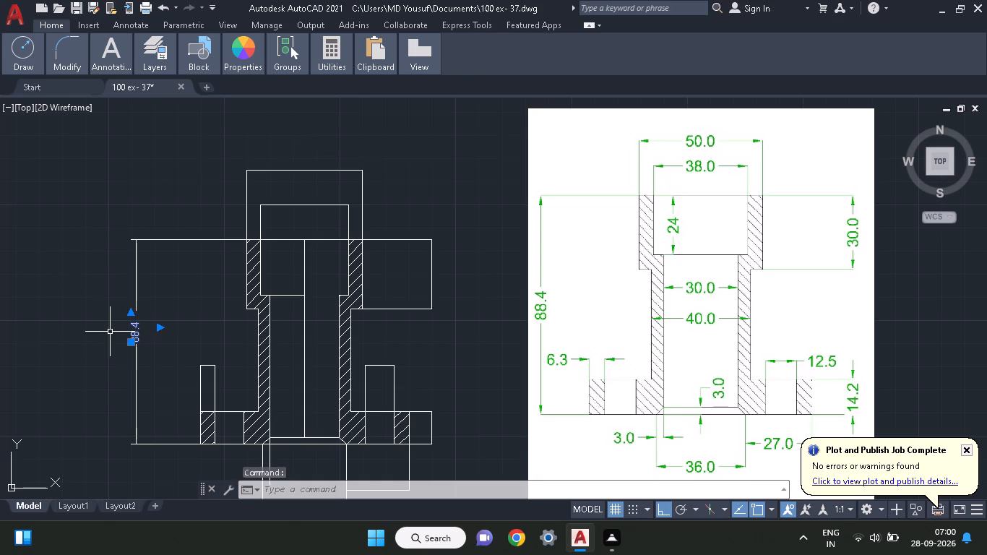
pyautogui.write('co')
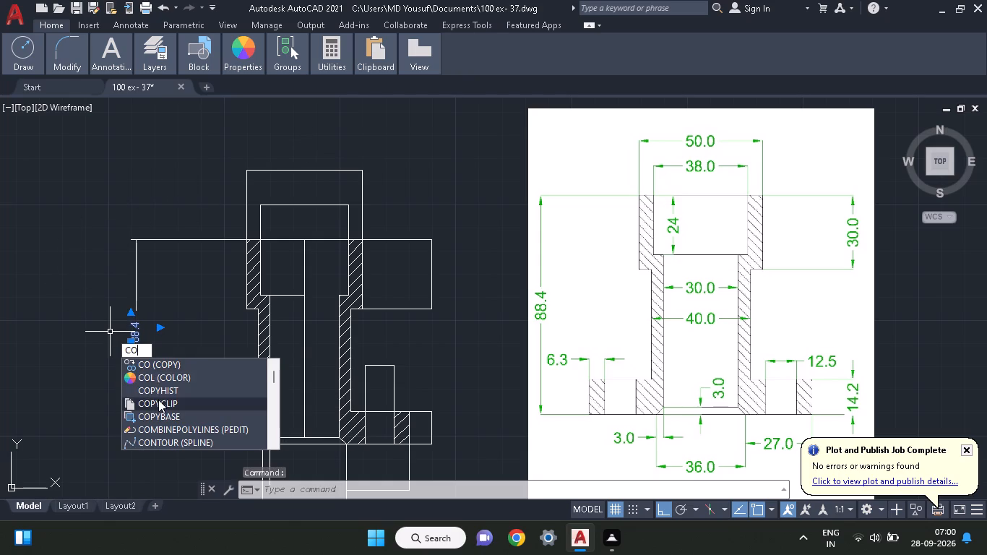
pyautogui.click(152, 366)
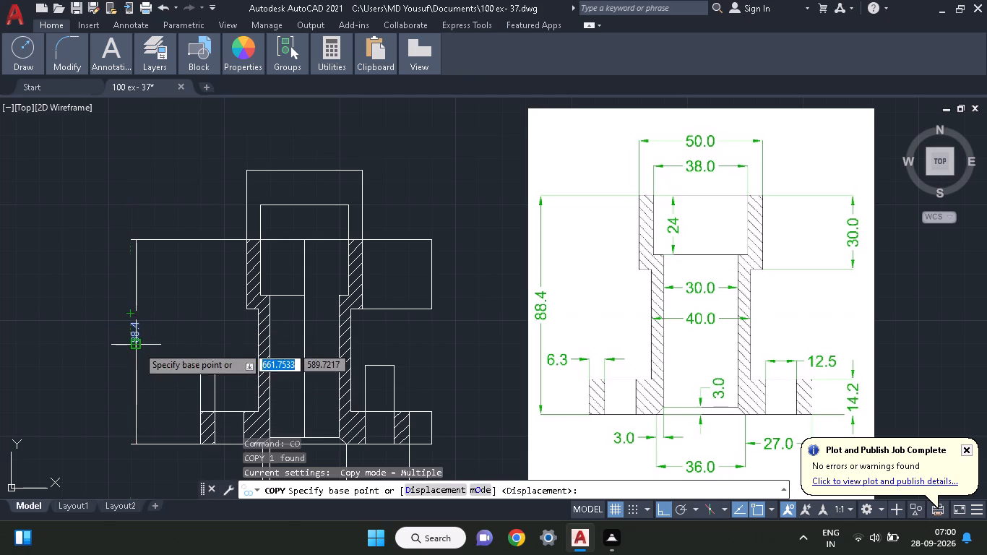
pyautogui.click(137, 343)
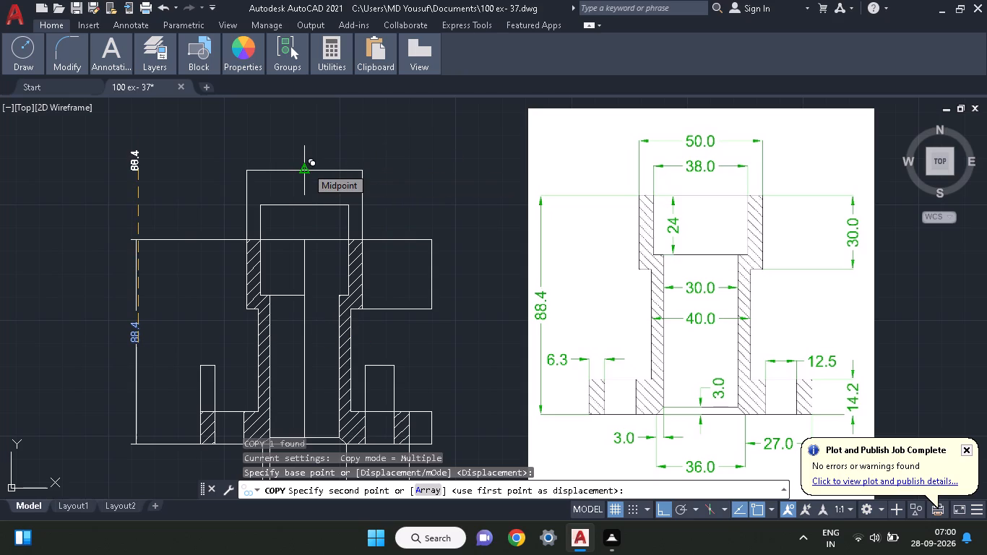
pyautogui.press('F8')
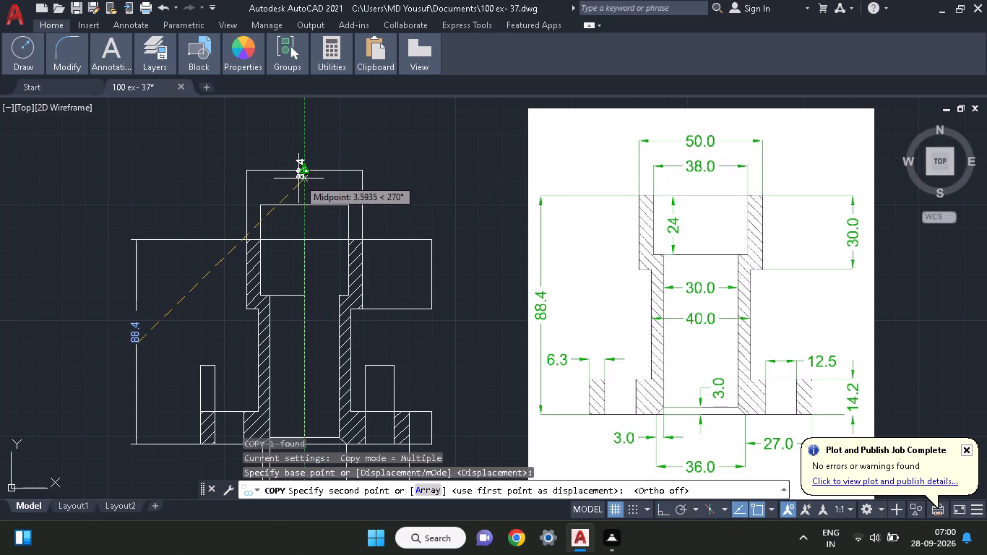
pyautogui.click(300, 178)
pyautogui.press('Escape')
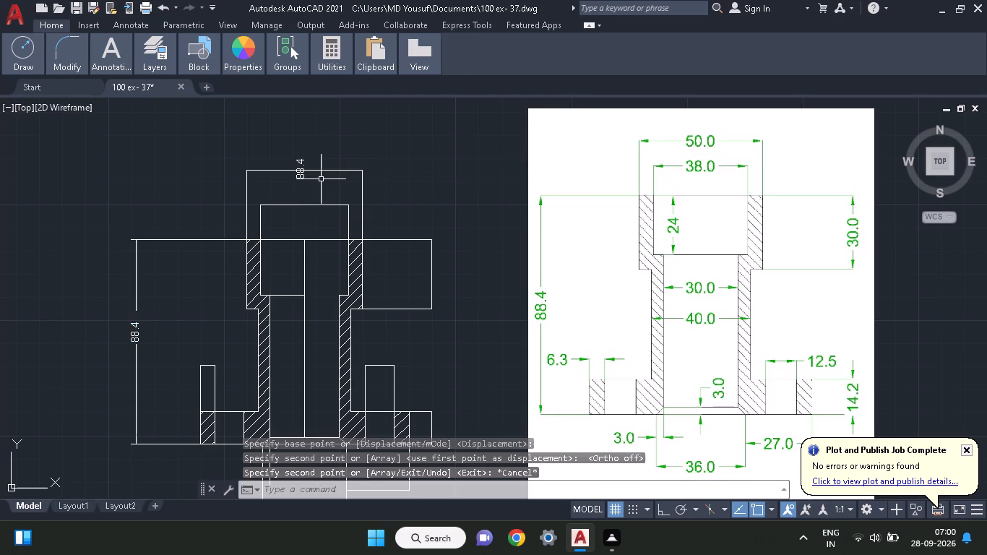
# Rotate the copied 88.4 text about its lower end so it reads horizontally between the outer width extension lines.
pyautogui.click(301, 176)
pyautogui.write('ro')
pyautogui.click(339, 208)
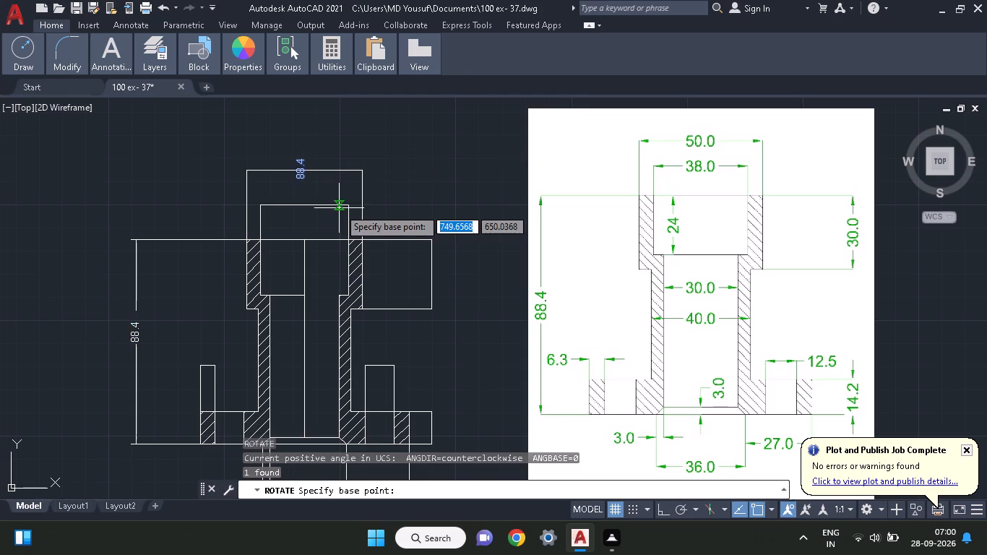
pyautogui.click(300, 178)
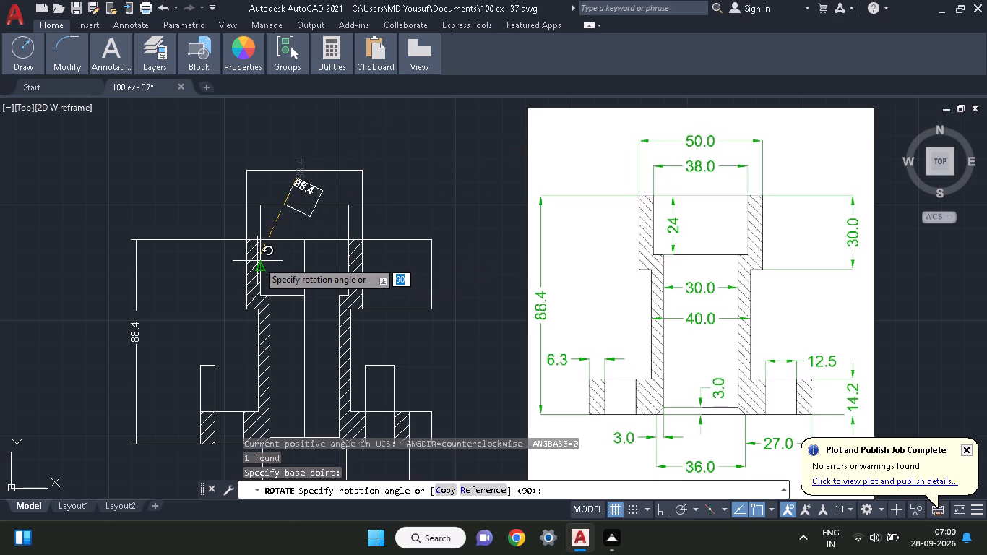
pyautogui.click(296, 260)
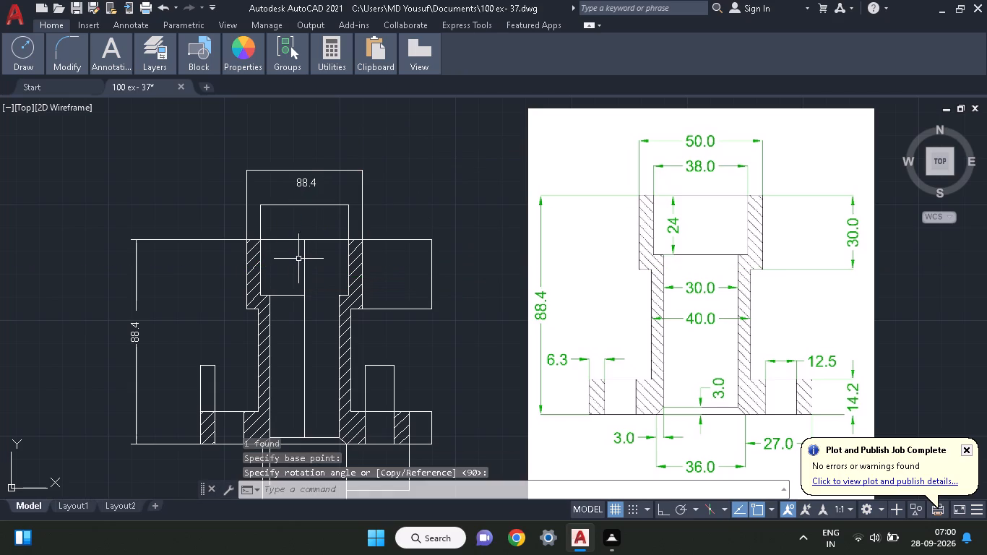
# Erase the topmost horizontal line joining the outer width extension lines above the copied text.
pyautogui.click(326, 169)
pyautogui.rightClick(330, 141)
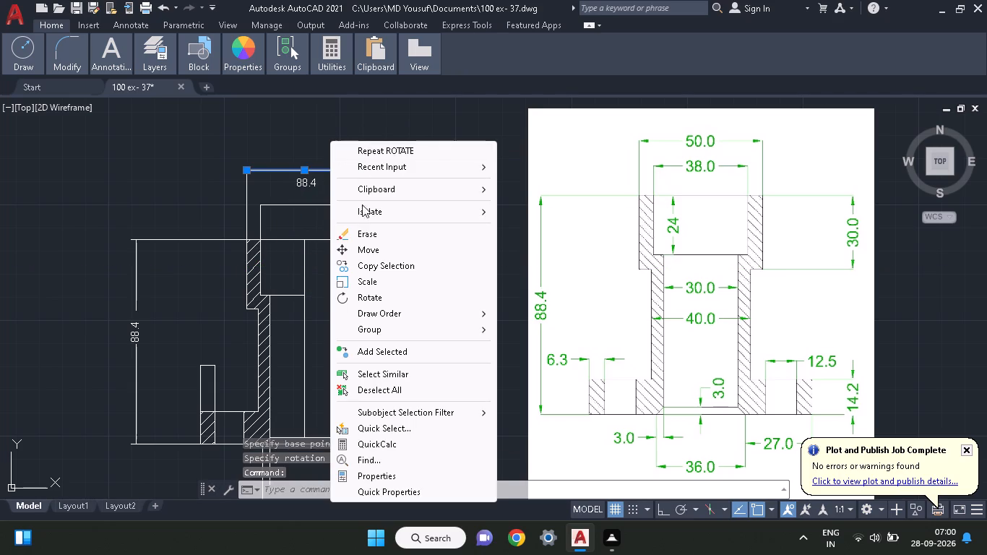
pyautogui.click(357, 230)
# Draw a horizontal dimension line between the two outer width extension lines at the height of the copied 88.4 text.
pyautogui.press('l')
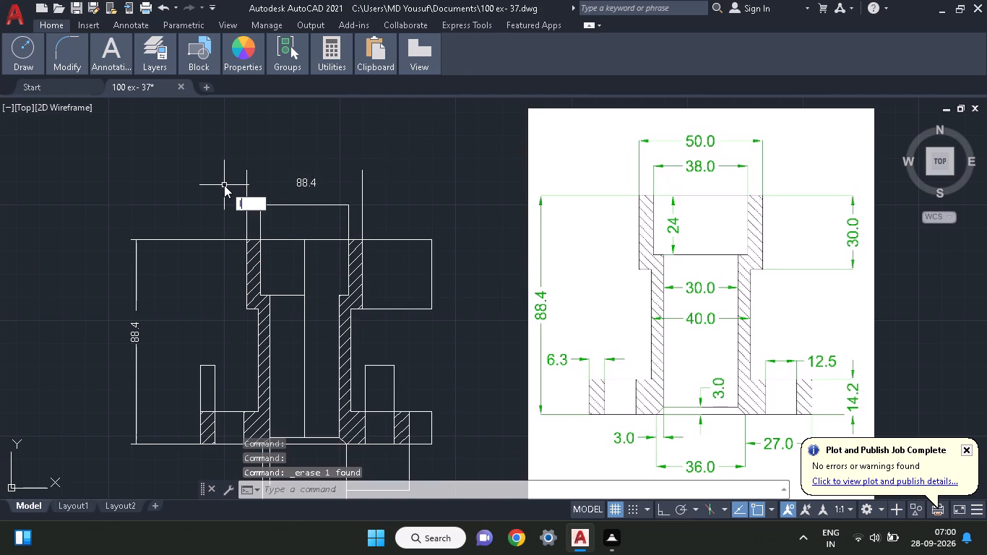
pyautogui.click(281, 216)
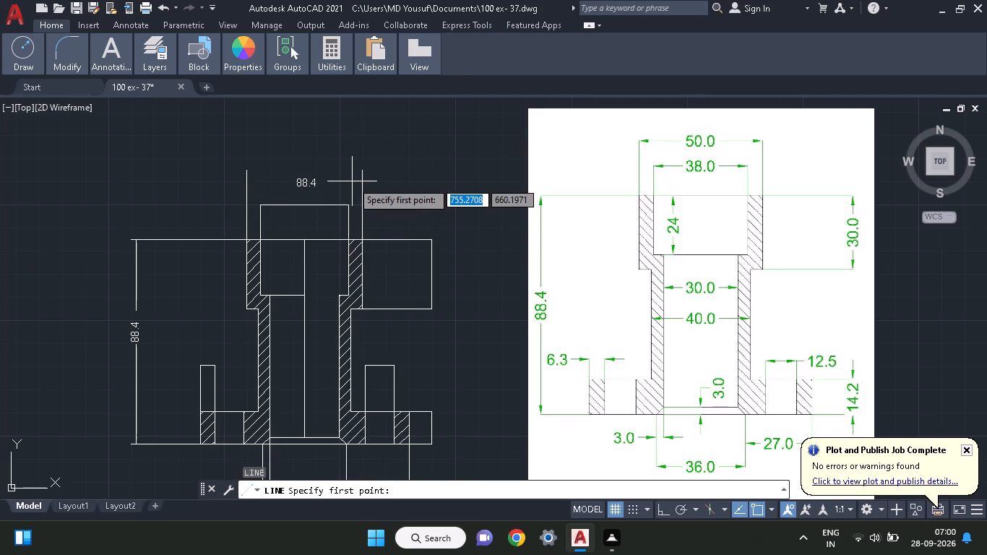
pyautogui.click(361, 184)
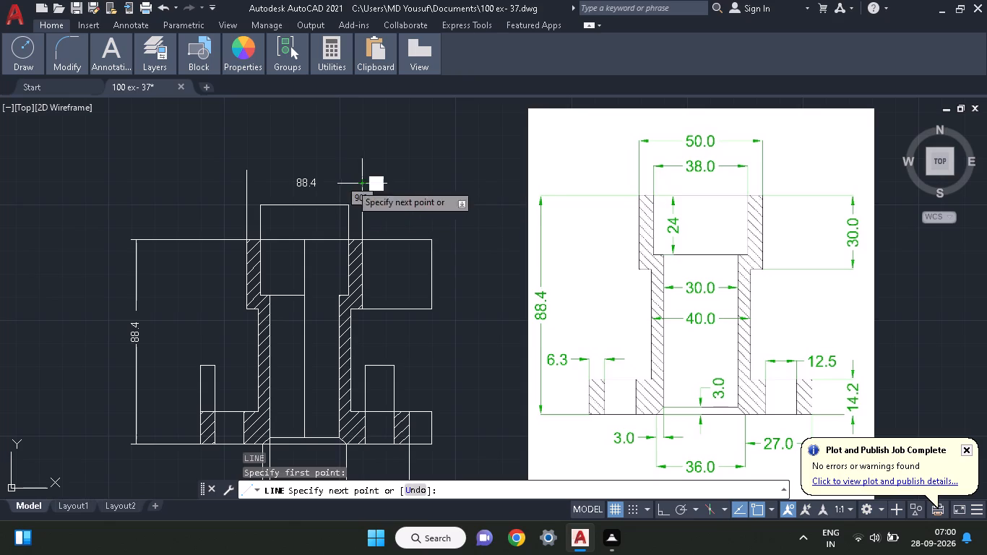
pyautogui.click(249, 183)
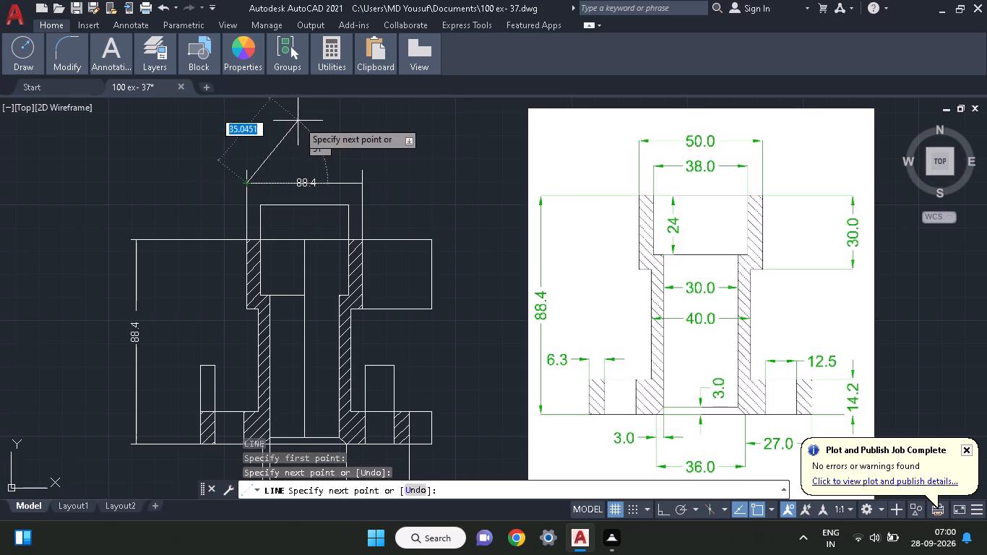
pyautogui.press('Escape')
# Trim away the part of the new width dimension line running behind the horizontal 88.4 text.
pyautogui.write('tr')
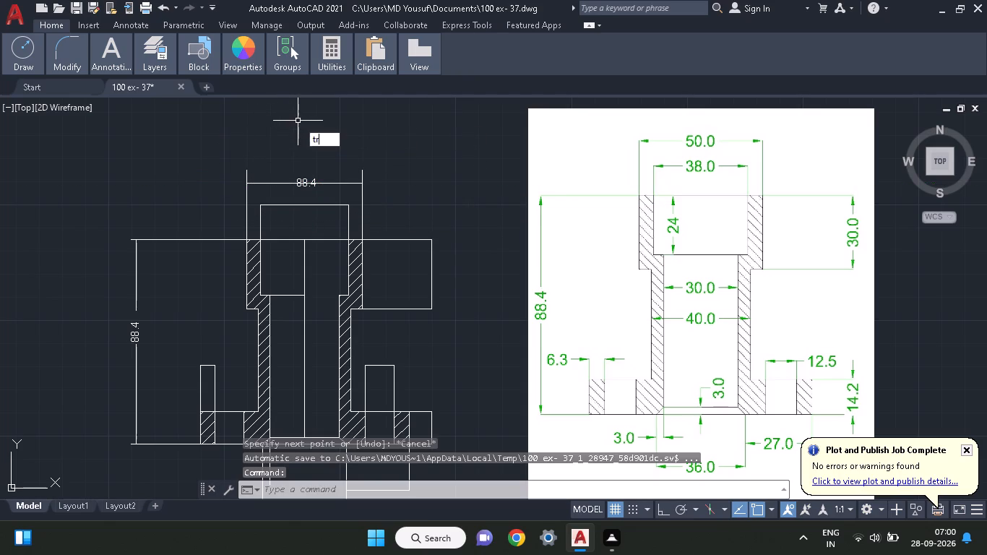
pyautogui.click(324, 152)
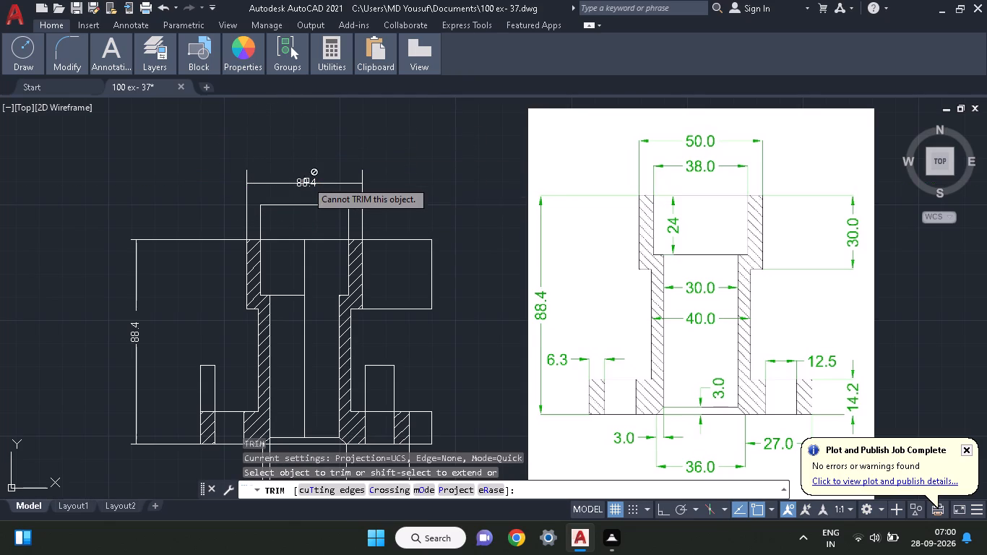
pyautogui.click(306, 186)
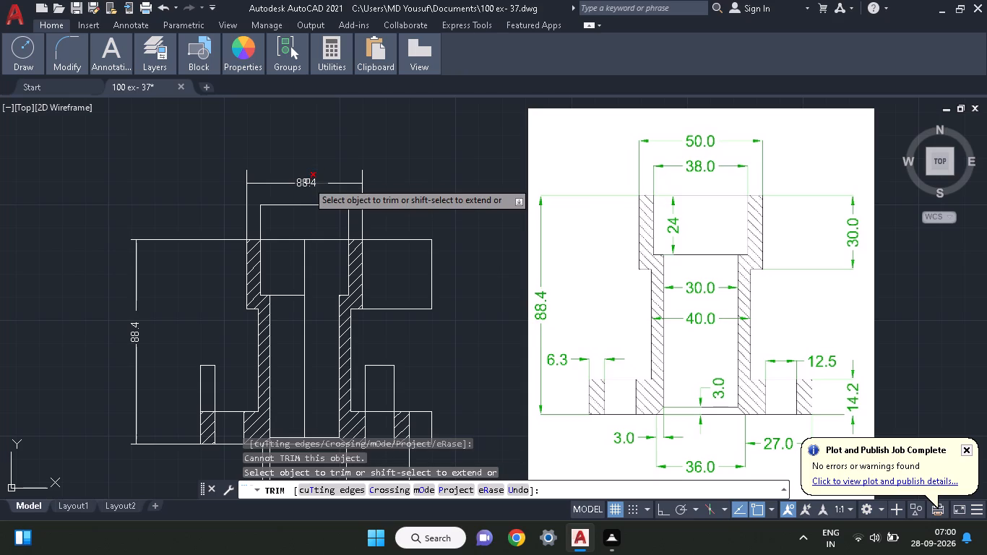
pyautogui.click(307, 182)
pyautogui.press('Escape')
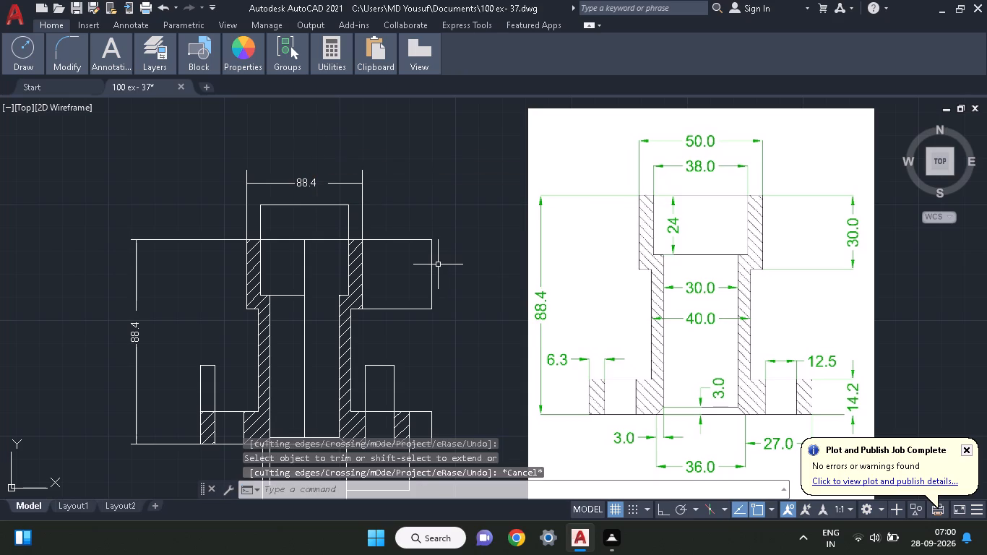
# Change the copied 88.4 text above the section, on the outer width dimension line, to read 50.
pyautogui.doubleClick(303, 186)
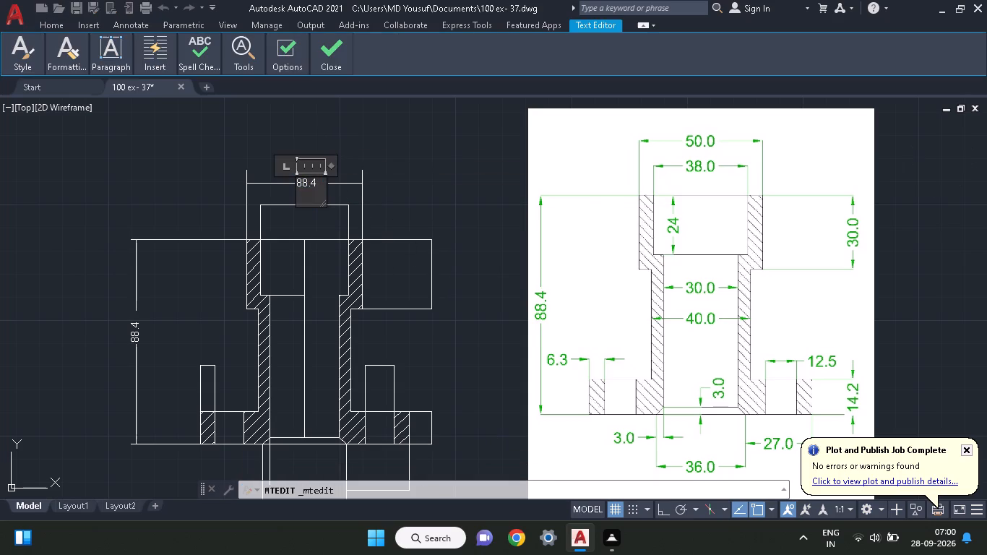
pyautogui.write('50')
pyautogui.press('BackSpace')
pyautogui.press('BackSpace')
pyautogui.press('/')
pyautogui.press('BackSpace')
pyautogui.press('BackSpace')
pyautogui.press('Right')
pyautogui.press('Right')
pyautogui.press('Right')
pyautogui.press('Right')
pyautogui.press('BackSpace')
pyautogui.press('BackSpace')
pyautogui.press('BackSpace')
pyautogui.write('50')
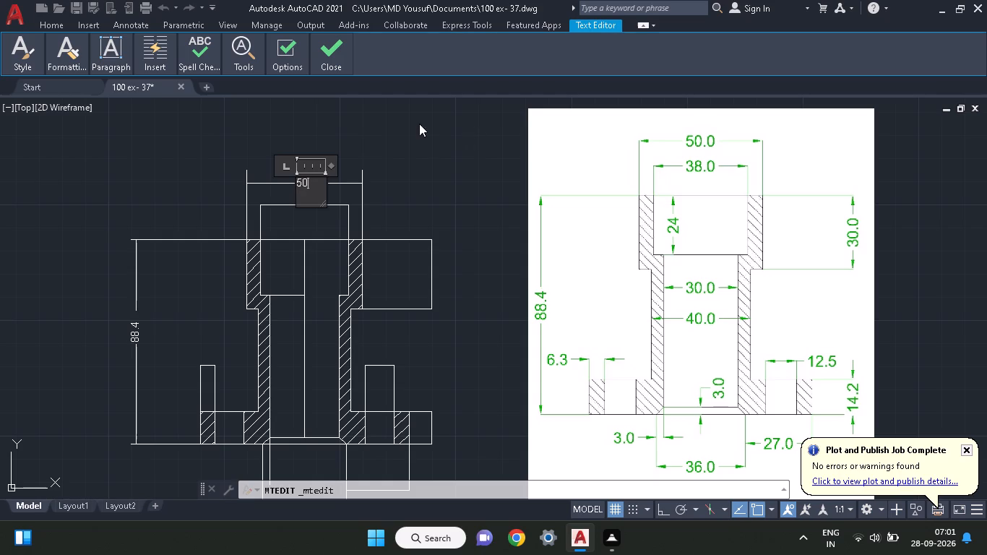
pyautogui.click(419, 124)
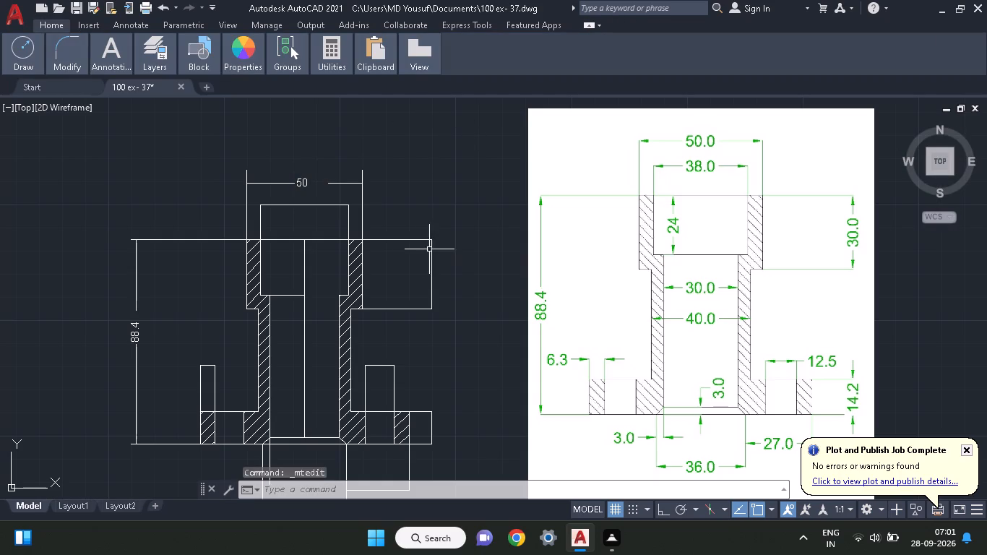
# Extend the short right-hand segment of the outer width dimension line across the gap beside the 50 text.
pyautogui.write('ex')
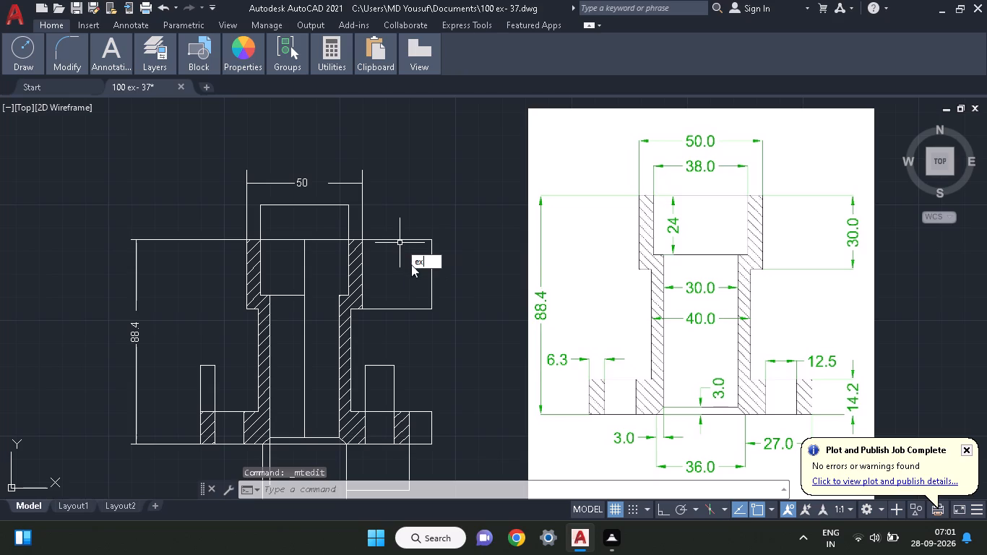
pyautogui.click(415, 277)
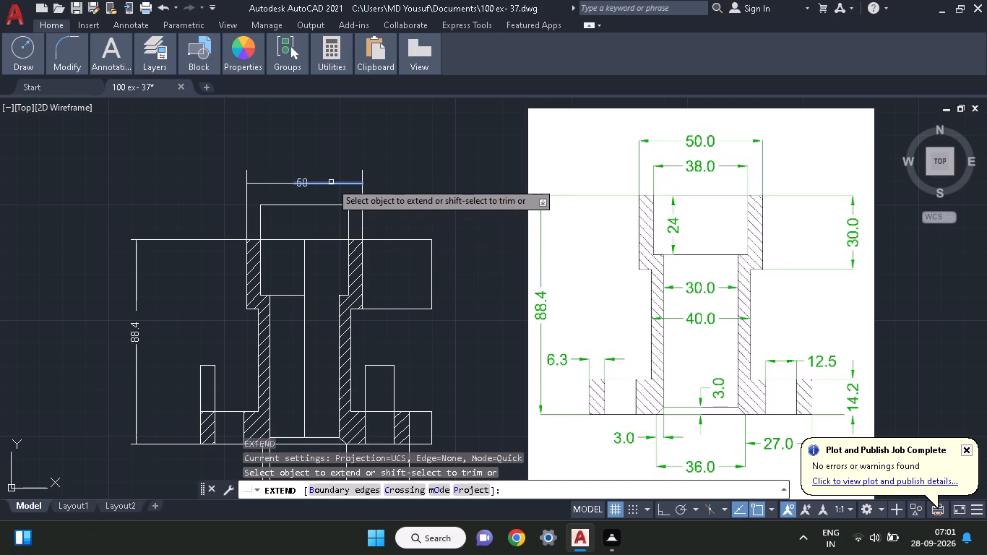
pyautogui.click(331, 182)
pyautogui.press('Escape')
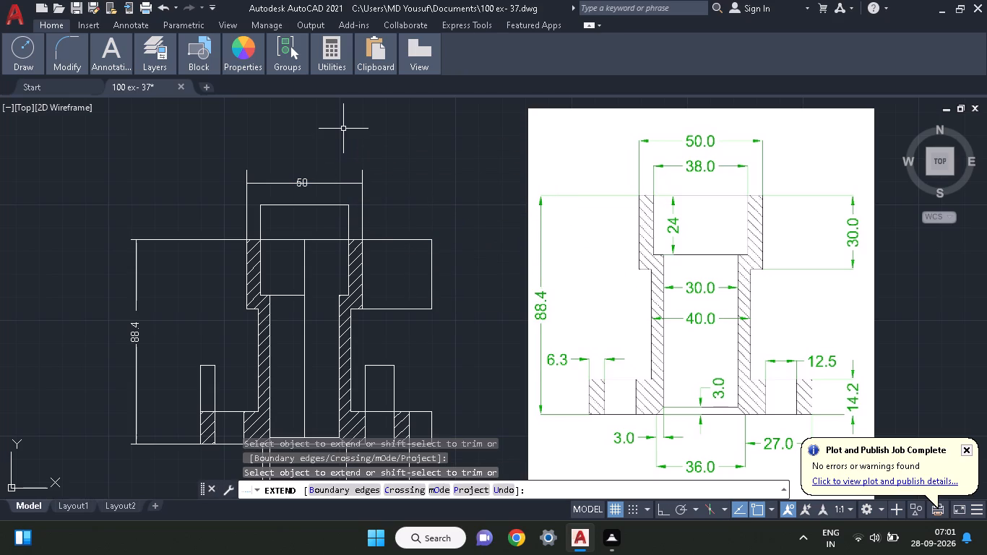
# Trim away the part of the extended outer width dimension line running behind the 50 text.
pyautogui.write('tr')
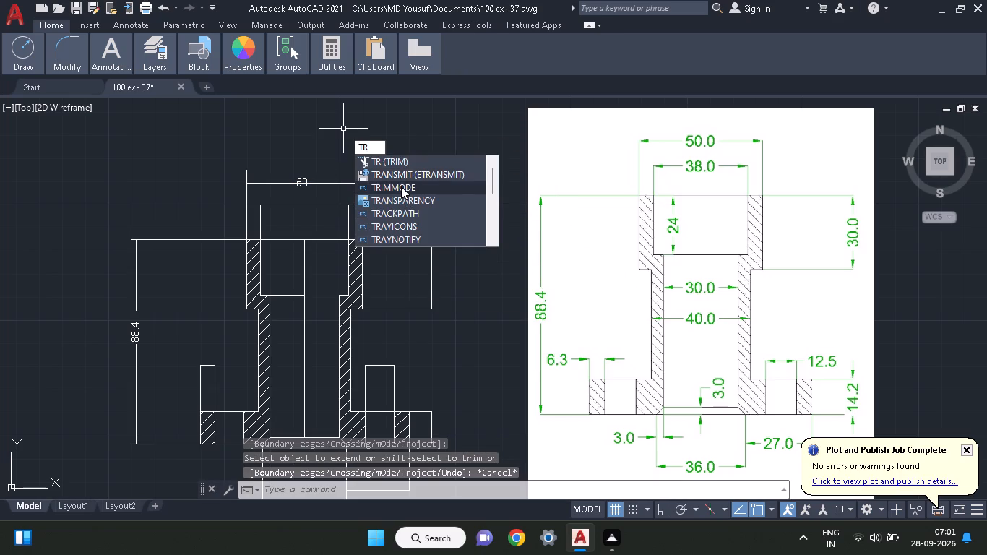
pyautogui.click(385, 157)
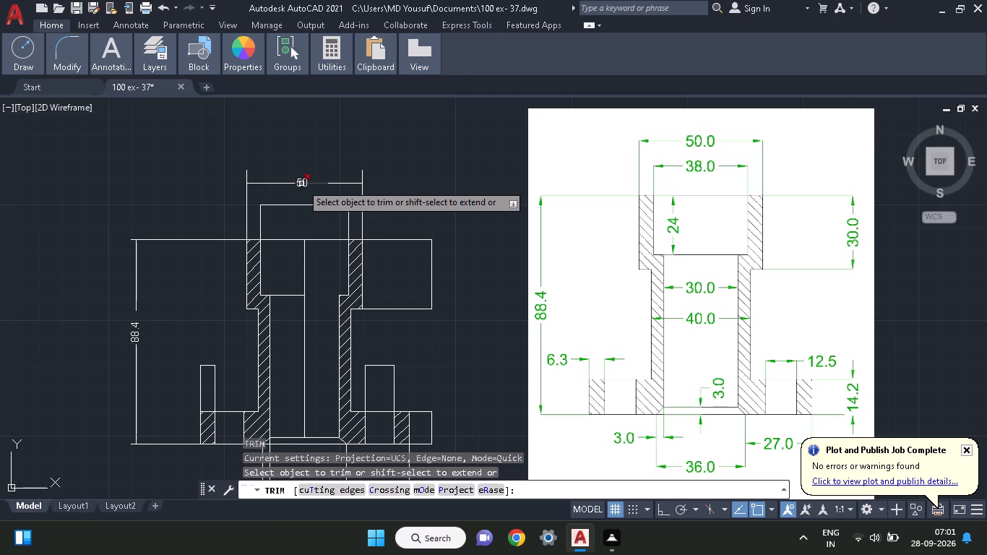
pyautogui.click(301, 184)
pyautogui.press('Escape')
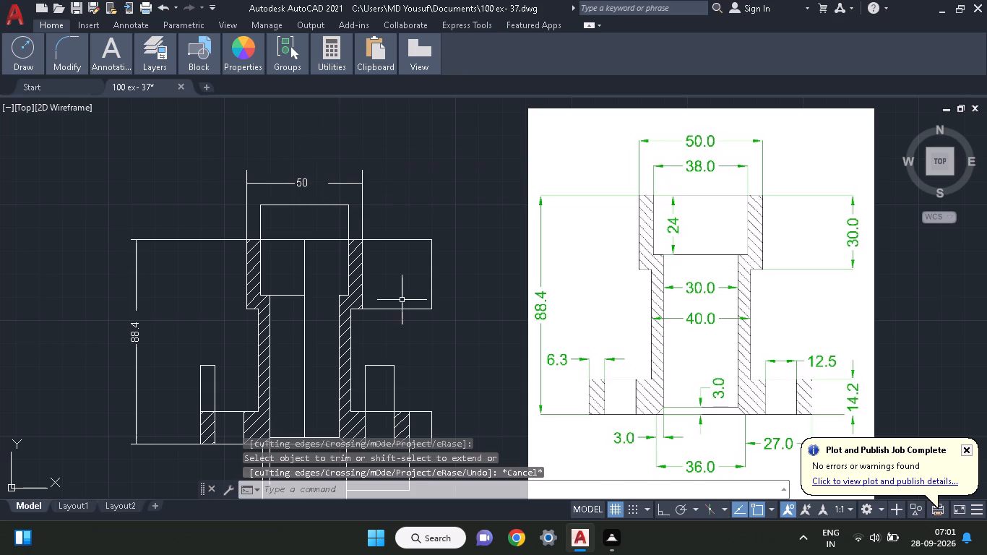
# Copy the 50 text straight down twice, to two spots near the horizontal line joining the inner width extension lines.
pyautogui.moveTo(373, 395); pyautogui.dragTo(373, 376, button='middle')
pyautogui.moveTo(399, 204); pyautogui.dragTo(399, 267, button='middle')
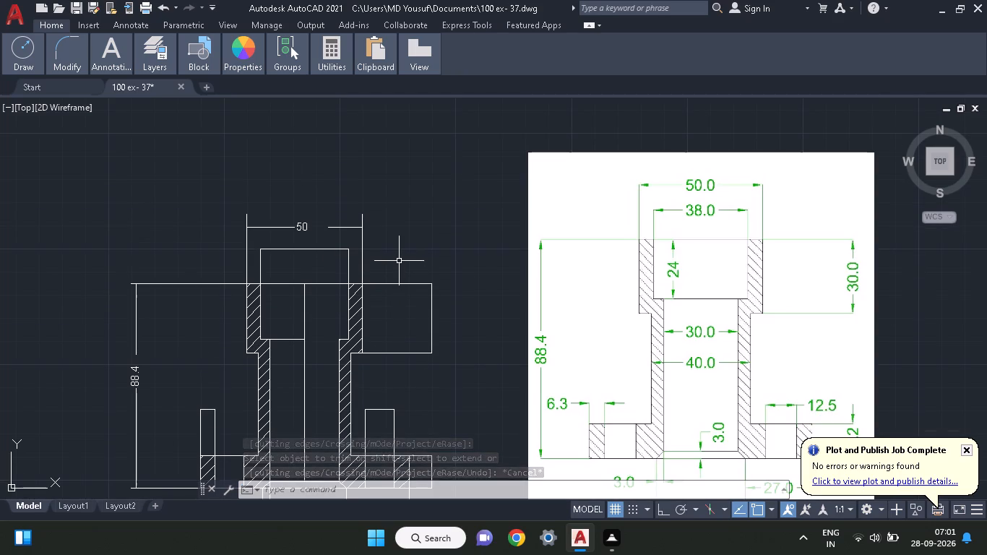
pyautogui.click(299, 226)
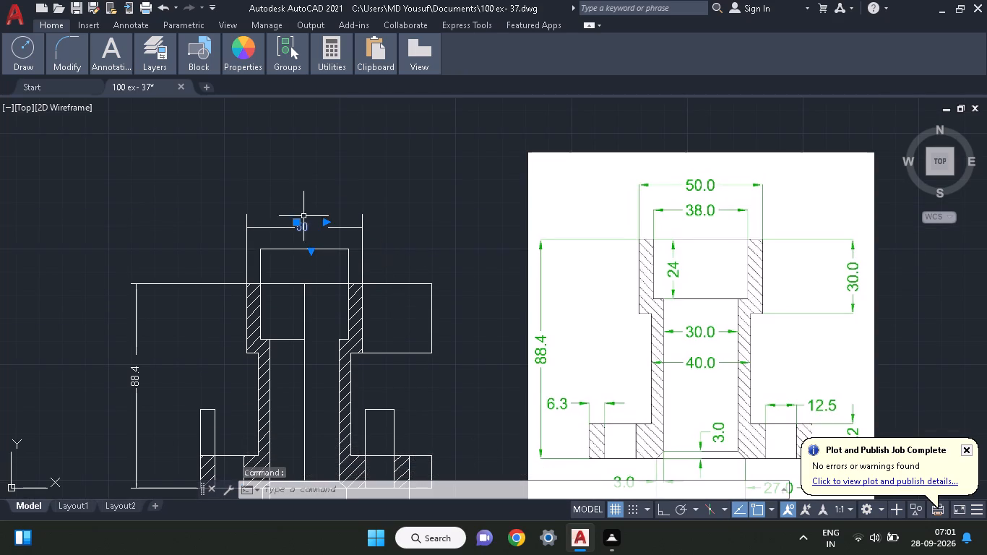
pyautogui.write('co')
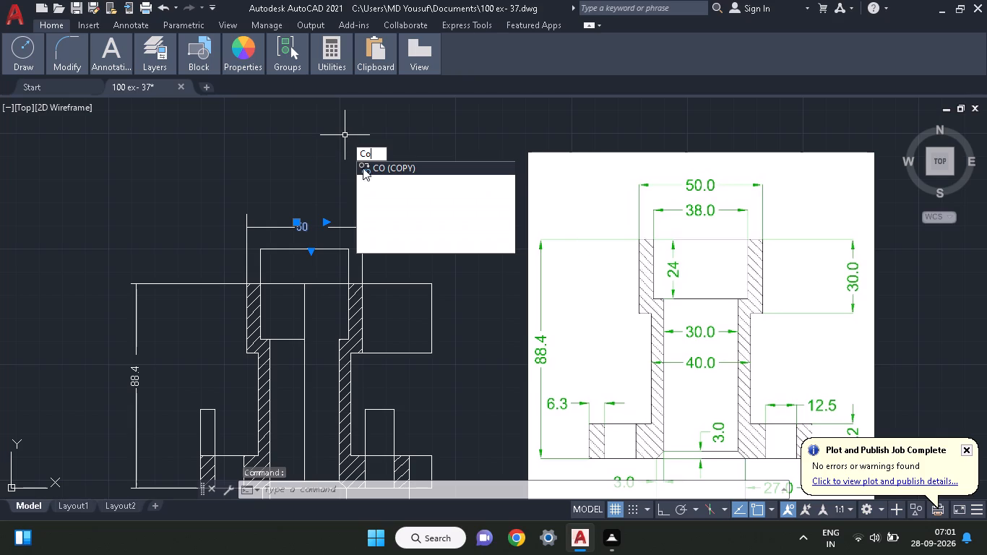
pyautogui.click(362, 158)
pyautogui.click(363, 165)
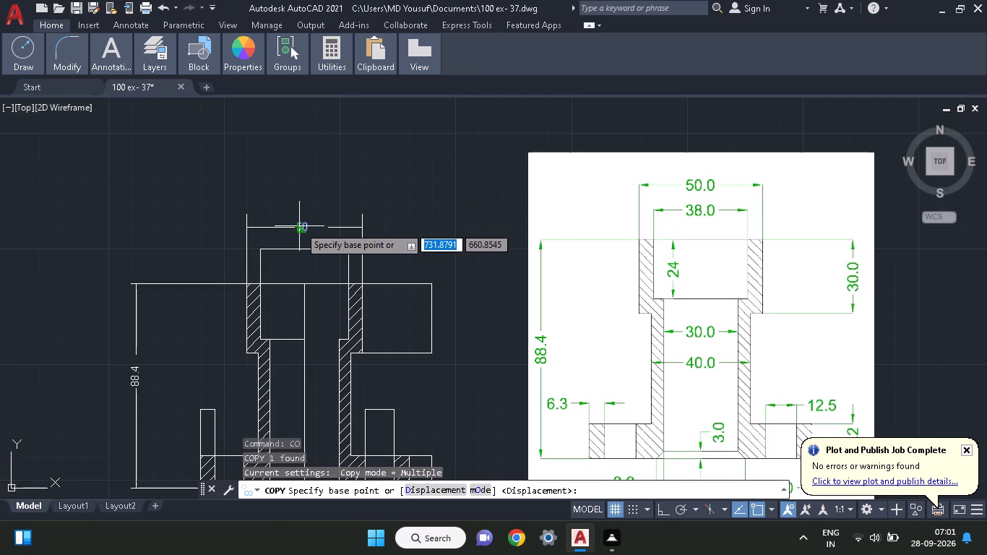
pyautogui.click(299, 226)
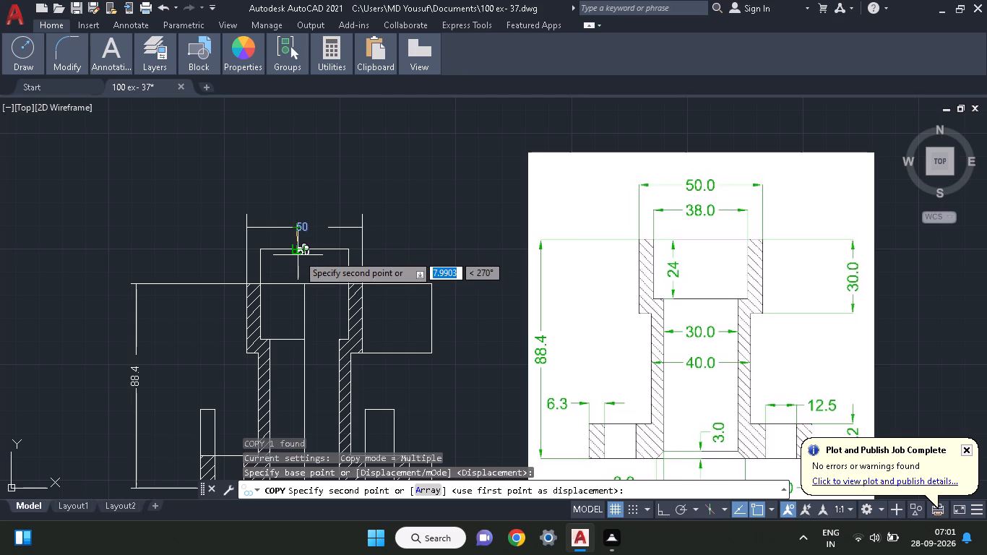
pyautogui.click(298, 254)
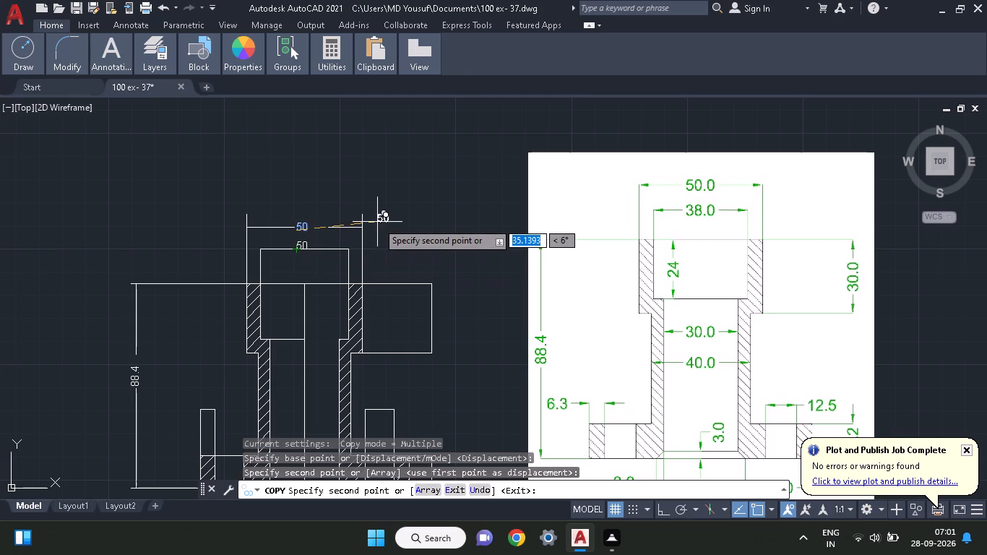
pyautogui.click(296, 257)
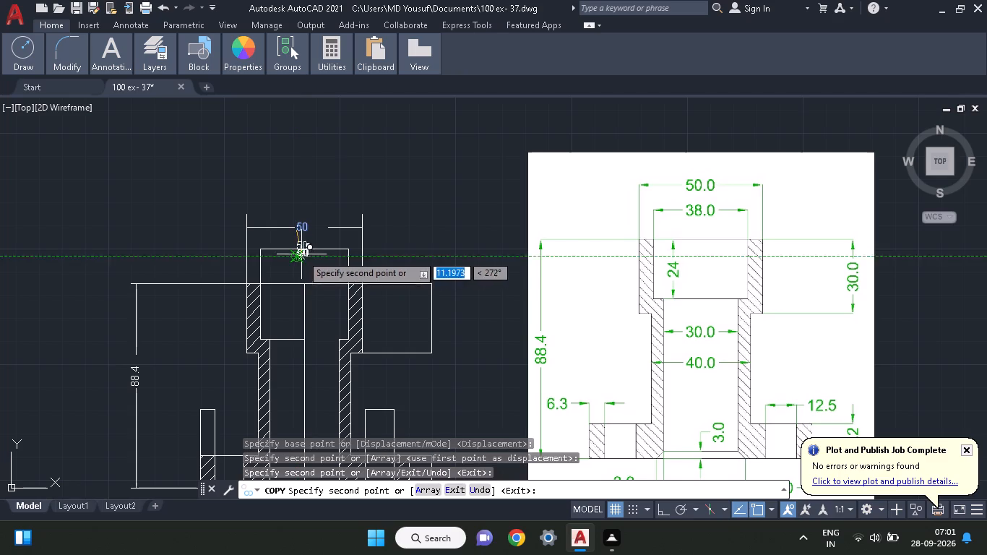
pyautogui.press('Escape')
# Erase the upper of the two copied 50 texts between the inner width extension lines.
pyautogui.click(306, 246)
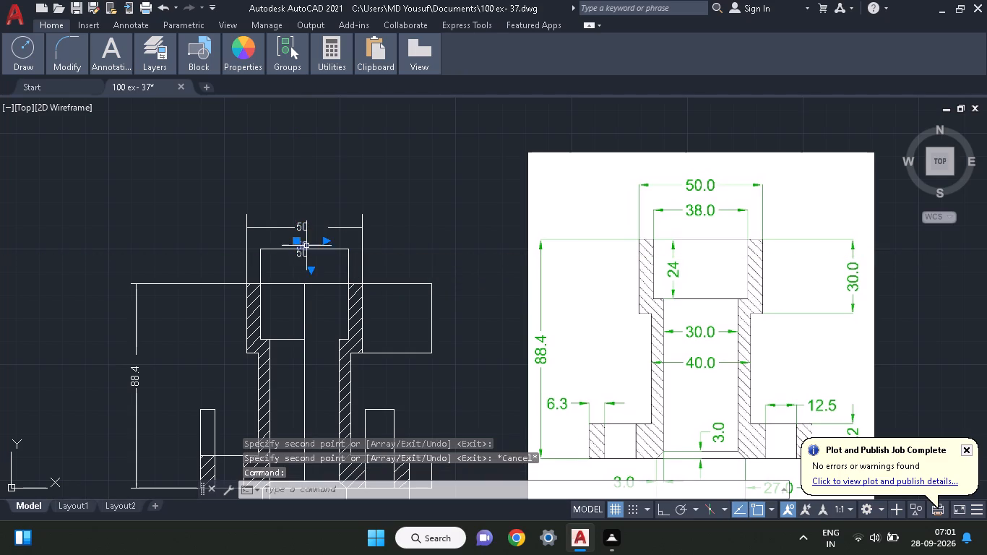
pyautogui.rightClick(327, 141)
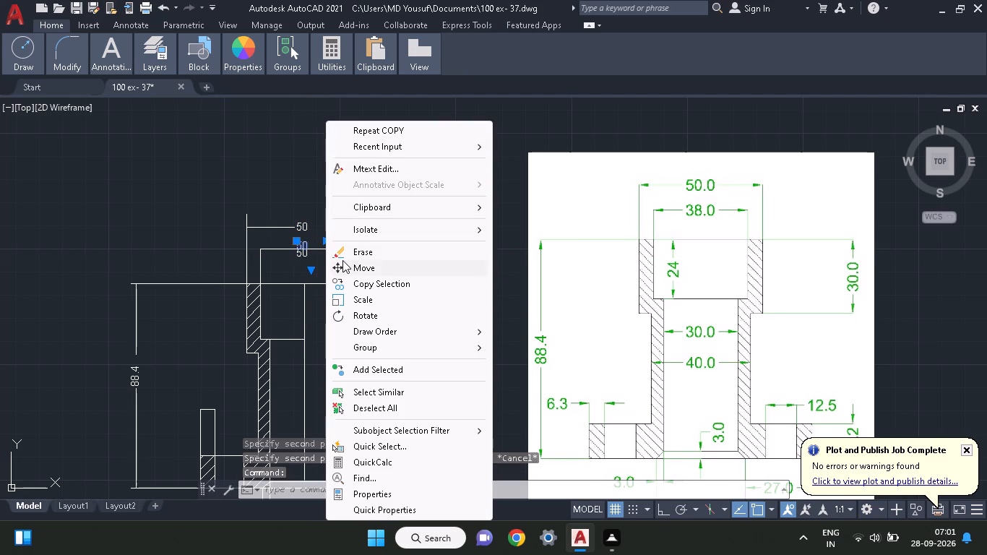
pyautogui.click(339, 247)
# Erase the horizontal line joining the upper ends of the inner width extension lines.
pyautogui.click(331, 249)
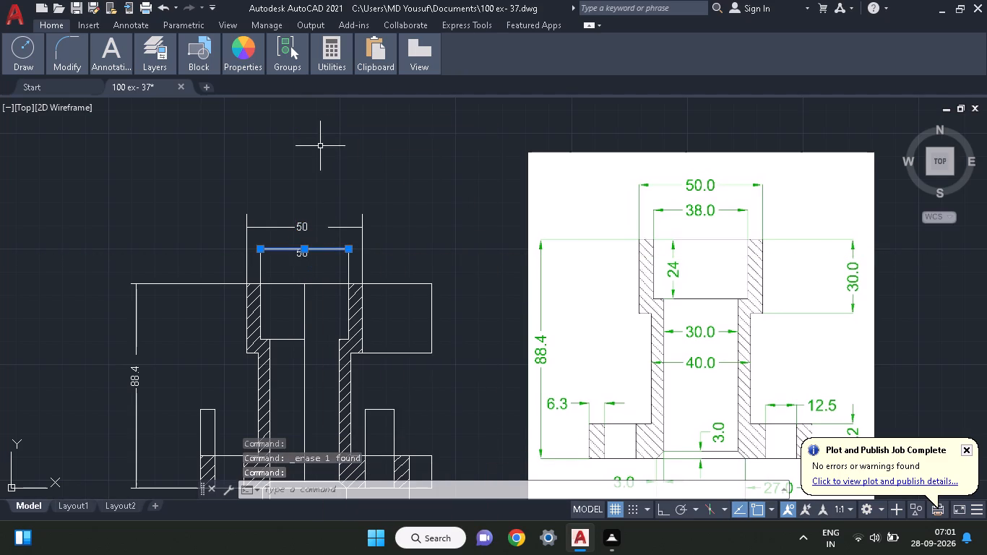
pyautogui.rightClick(319, 146)
pyautogui.click(351, 238)
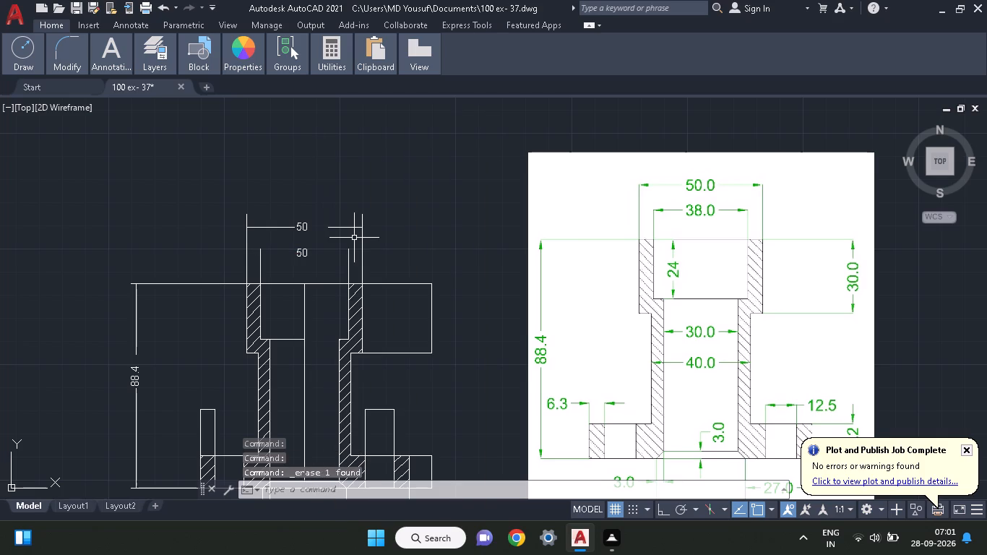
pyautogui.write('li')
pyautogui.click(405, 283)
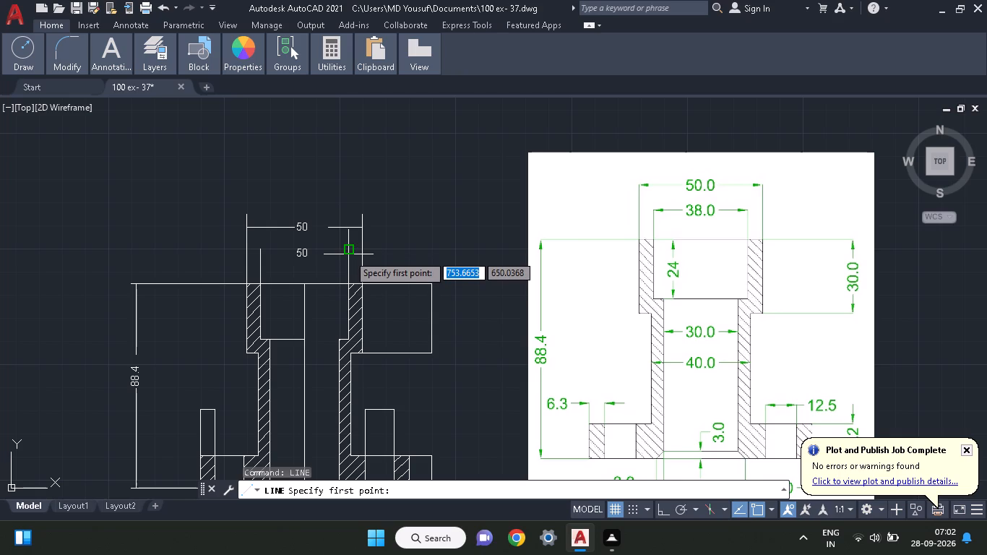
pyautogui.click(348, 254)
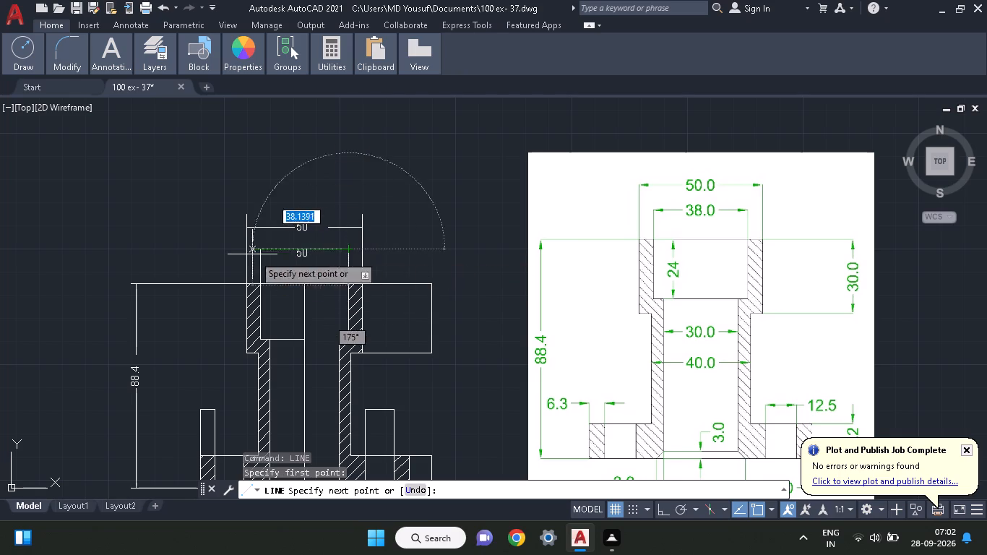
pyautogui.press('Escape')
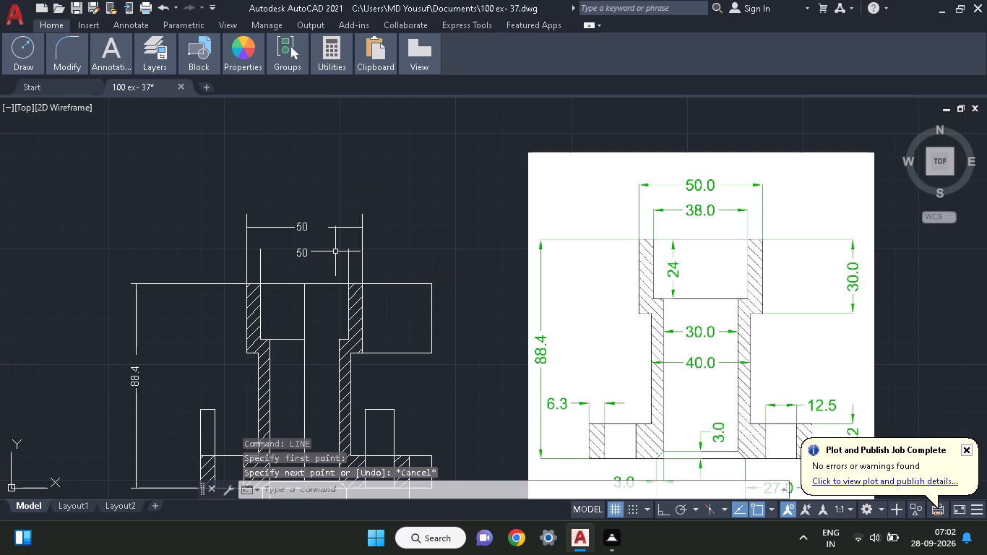
# Draw a 38-long horizontal dimension line between the inner width extension lines at the height of the copied 50 text.
pyautogui.press('l')
pyautogui.click(361, 283)
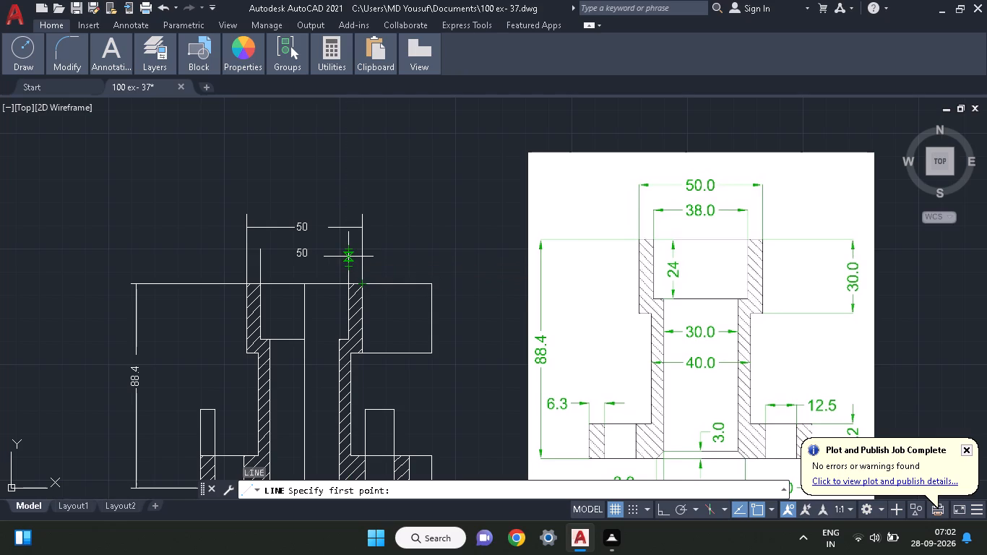
pyautogui.click(348, 257)
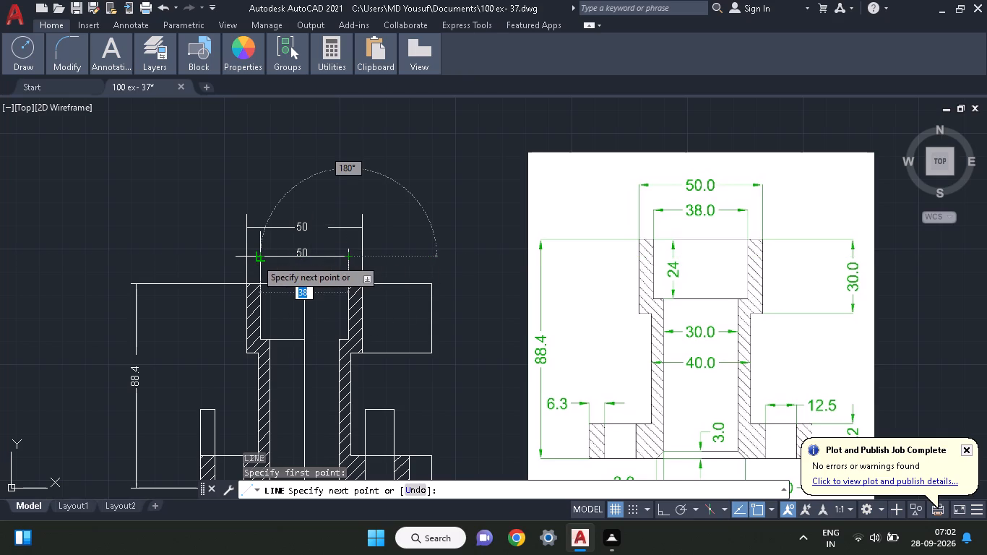
pyautogui.click(256, 259)
pyautogui.press('Escape')
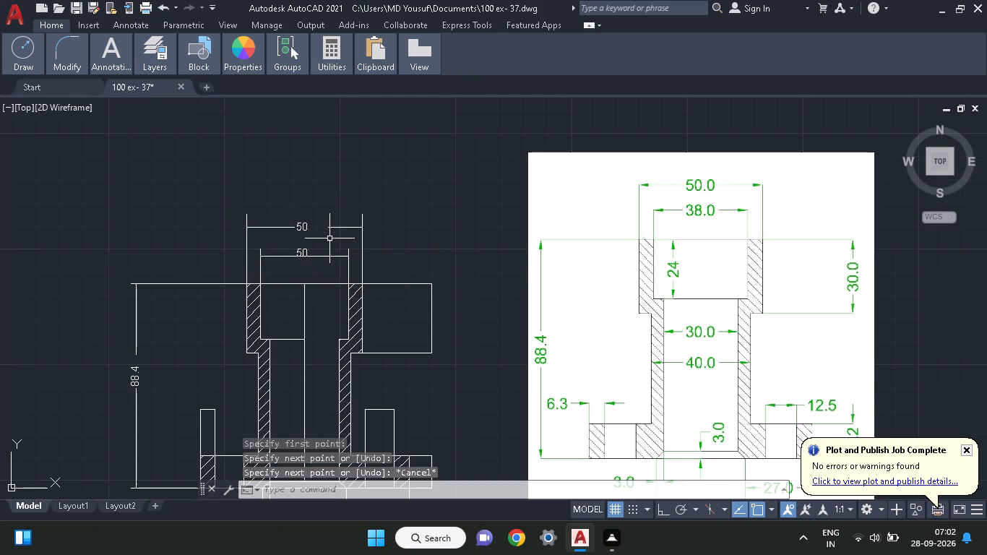
# Trim away the part of the inner width dimension line running behind the copied 50 text.
pyautogui.write('tr')
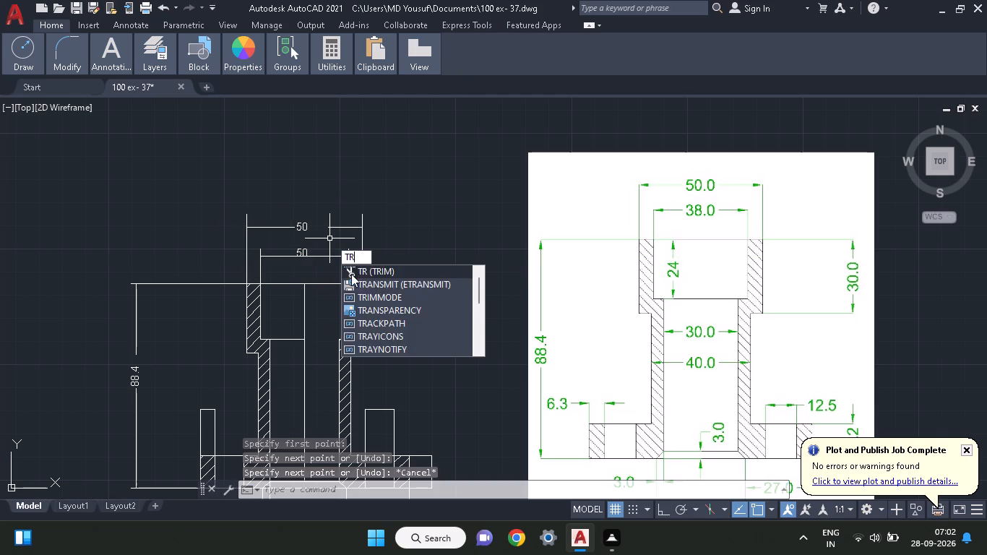
pyautogui.click(353, 267)
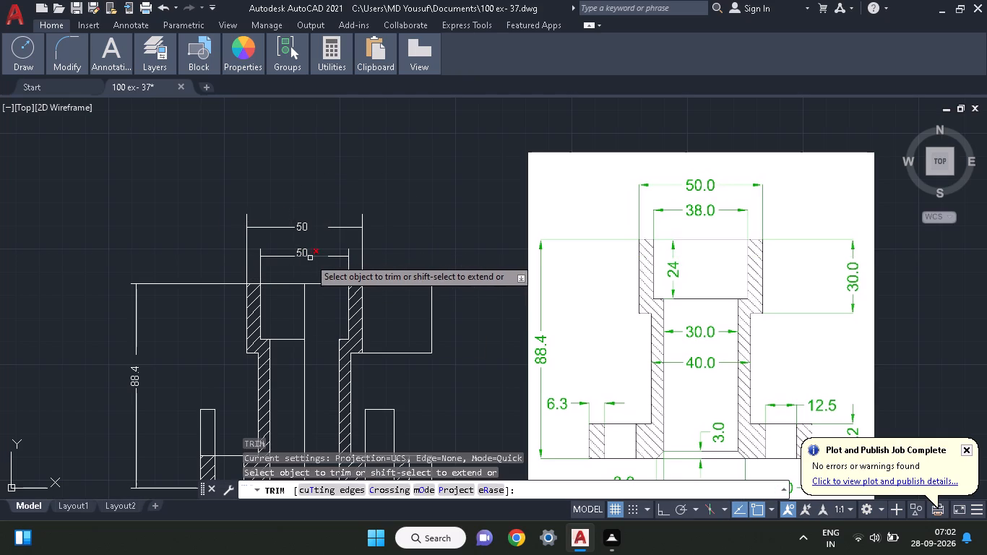
pyautogui.click(306, 257)
pyautogui.press('Escape')
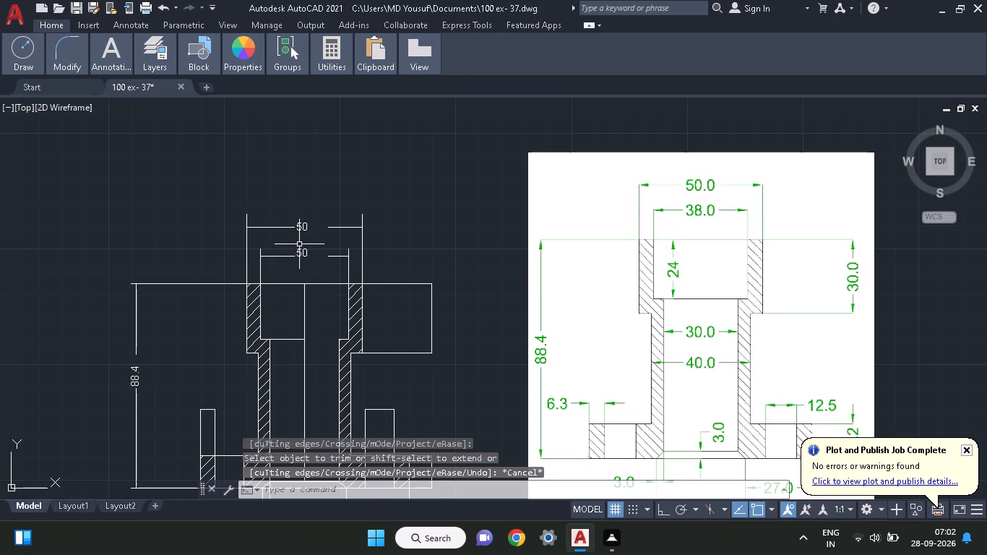
# Change the copied 50 text between the inner width extension lines to 38.
pyautogui.doubleClick(301, 254)
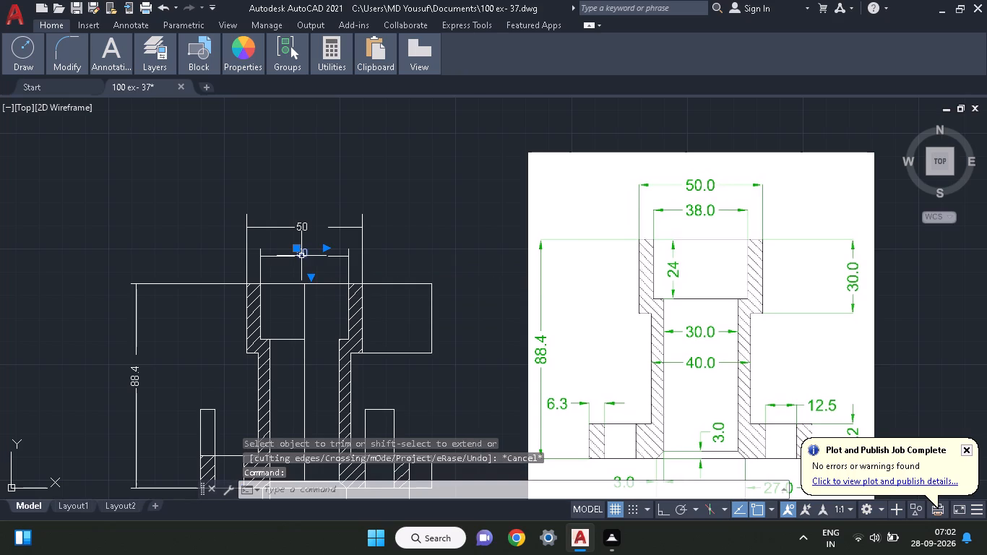
pyautogui.moveTo(300, 259); pyautogui.dragTo(300, 266)
pyautogui.click(300, 266)
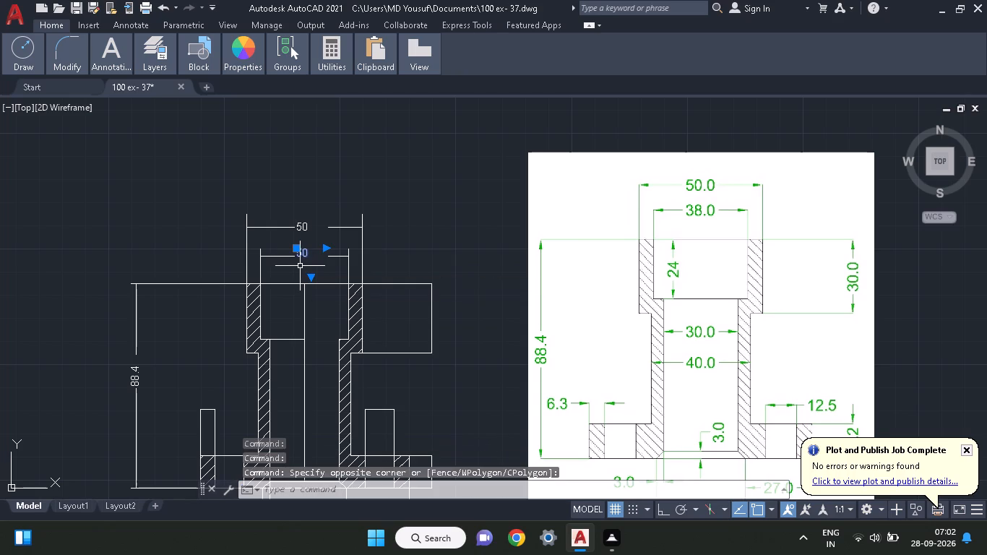
pyautogui.press('Escape')
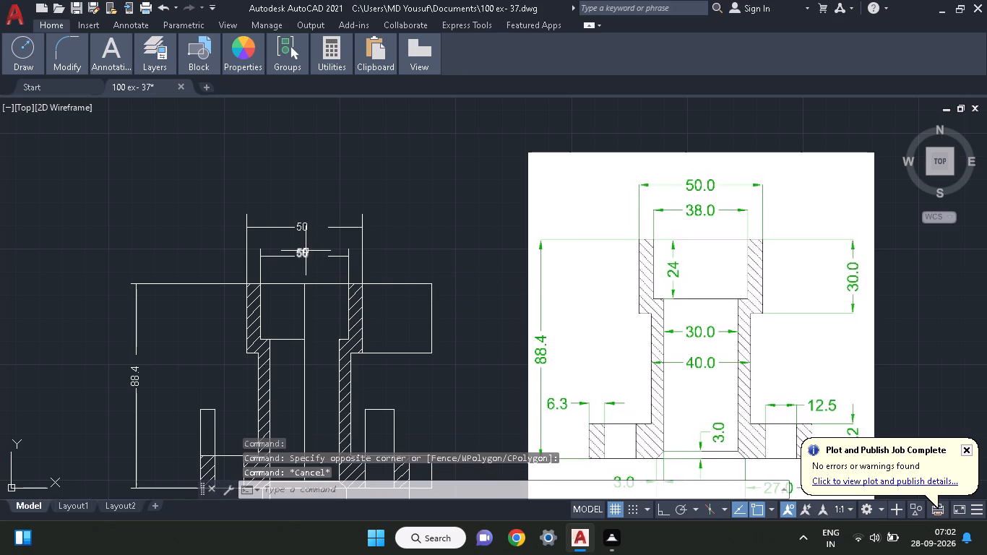
pyautogui.doubleClick(306, 251)
pyautogui.write('38')
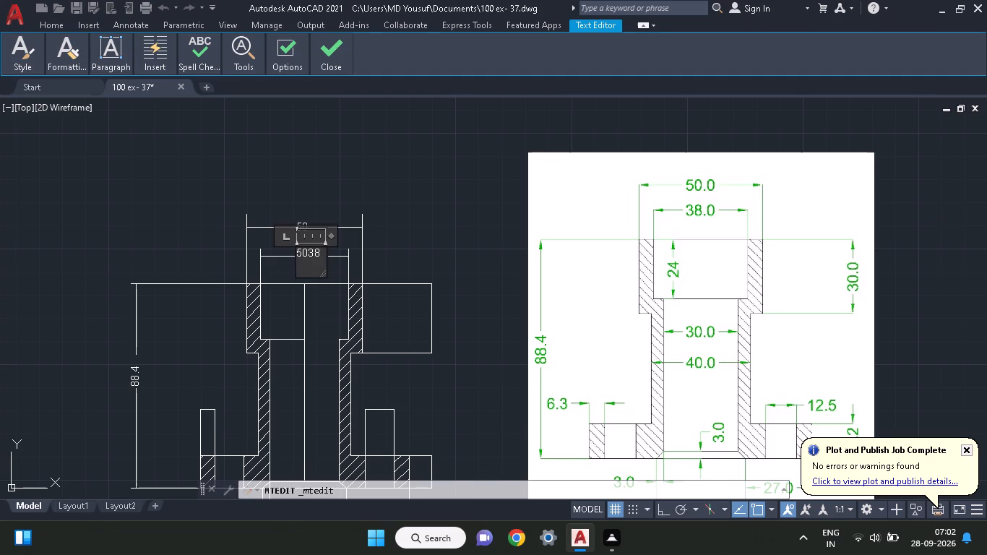
pyautogui.press('Return')
pyautogui.press('Escape')
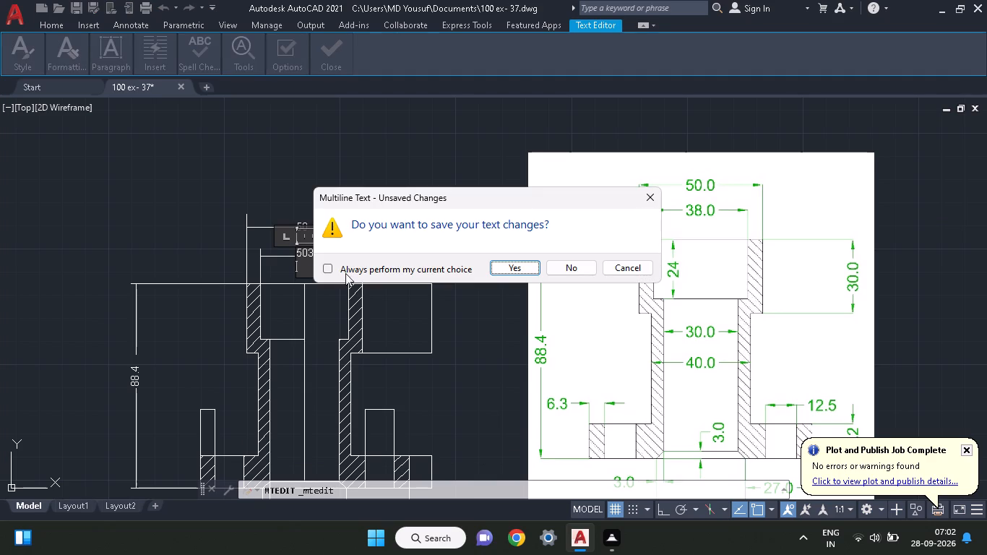
pyautogui.click(495, 267)
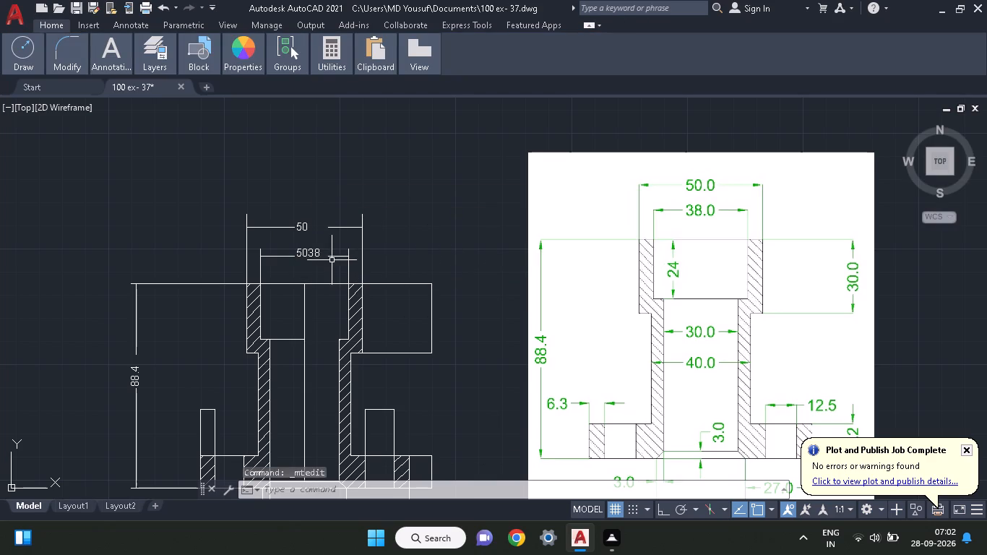
pyautogui.doubleClick(309, 253)
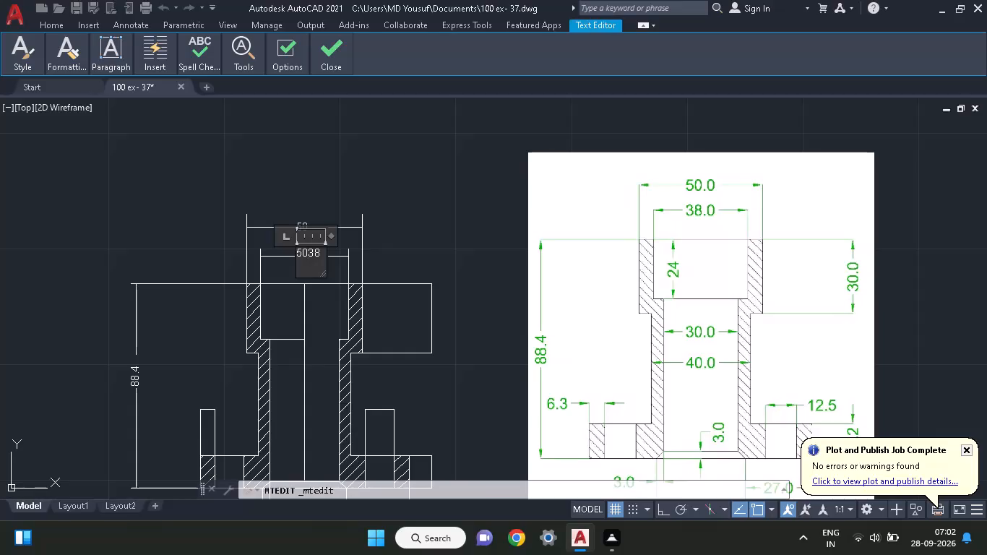
pyautogui.press('BackSpace')
pyautogui.press('BackSpace')
pyautogui.press('BackSpace')
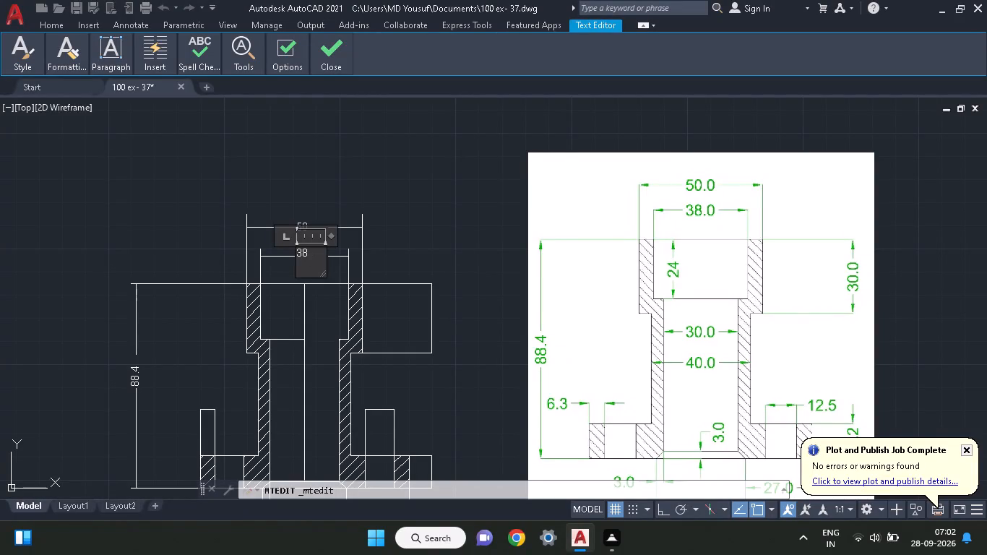
pyautogui.click(335, 198)
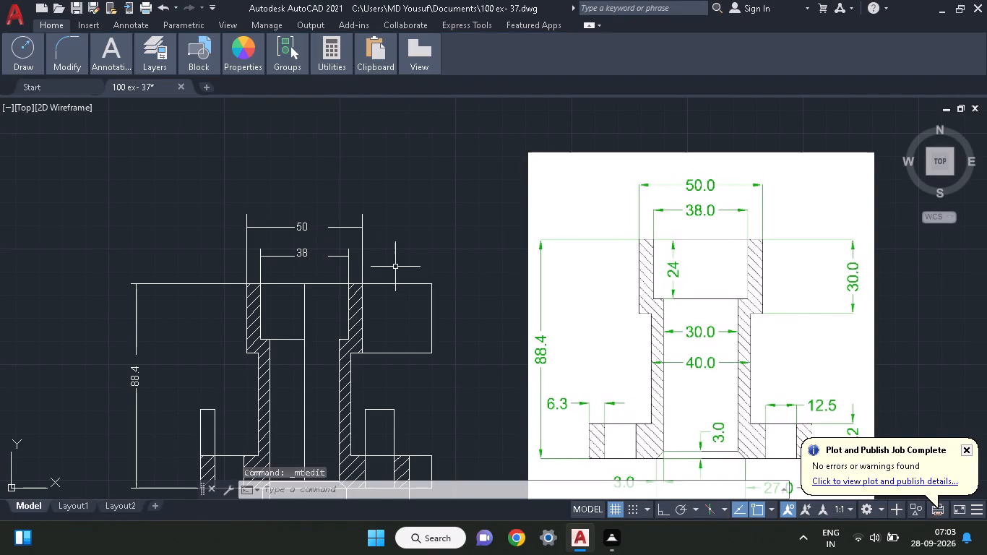
# Copy the vertical 88.4 text onto the vertical dimension line beside the upper collar.
pyautogui.moveTo(396, 267); pyautogui.dragTo(389, 240, button='middle')
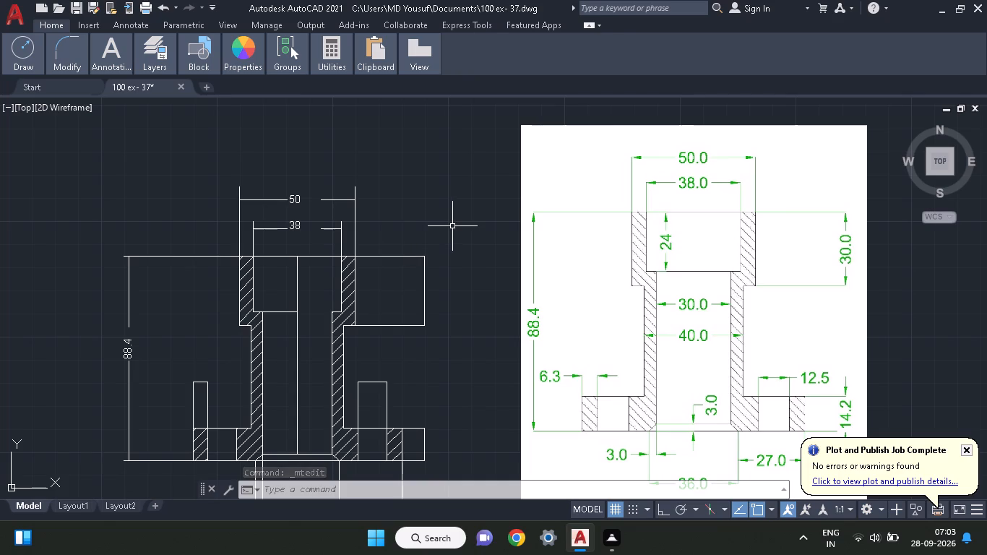
pyautogui.click(127, 353)
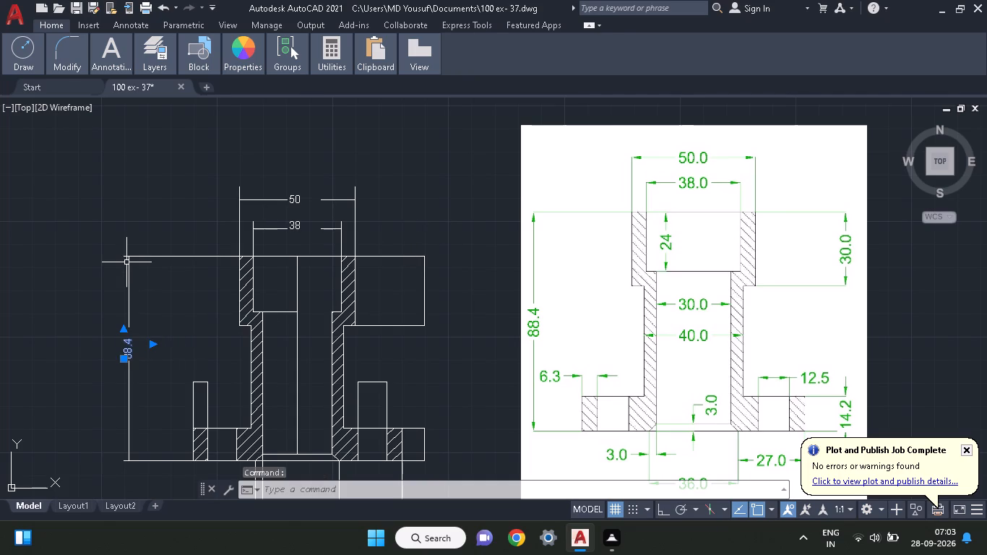
pyautogui.write('co')
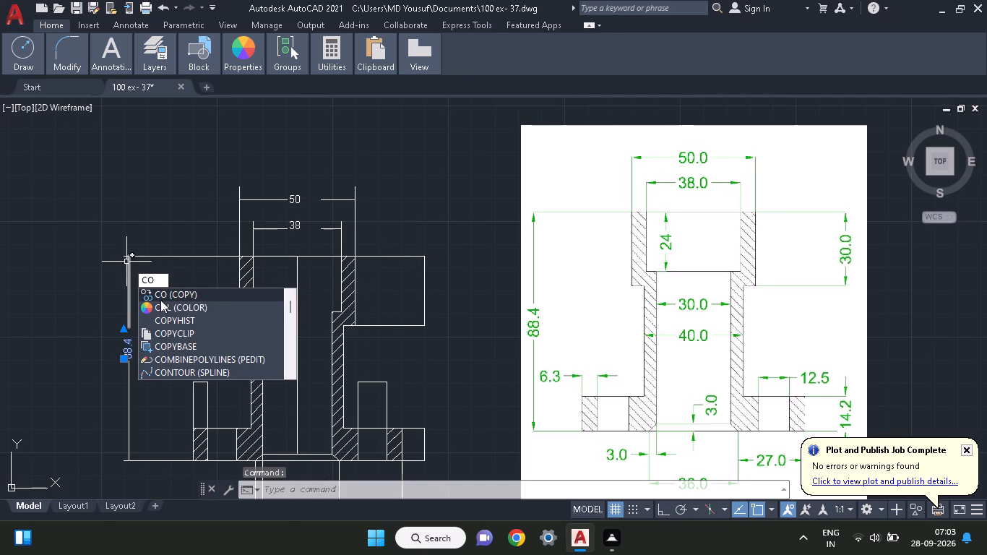
pyautogui.click(160, 297)
pyautogui.click(129, 362)
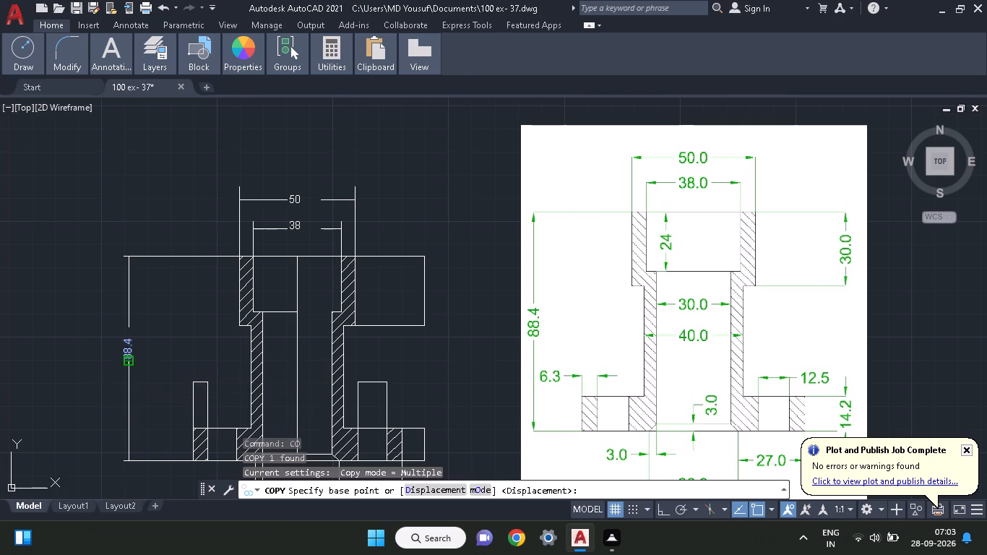
pyautogui.click(423, 304)
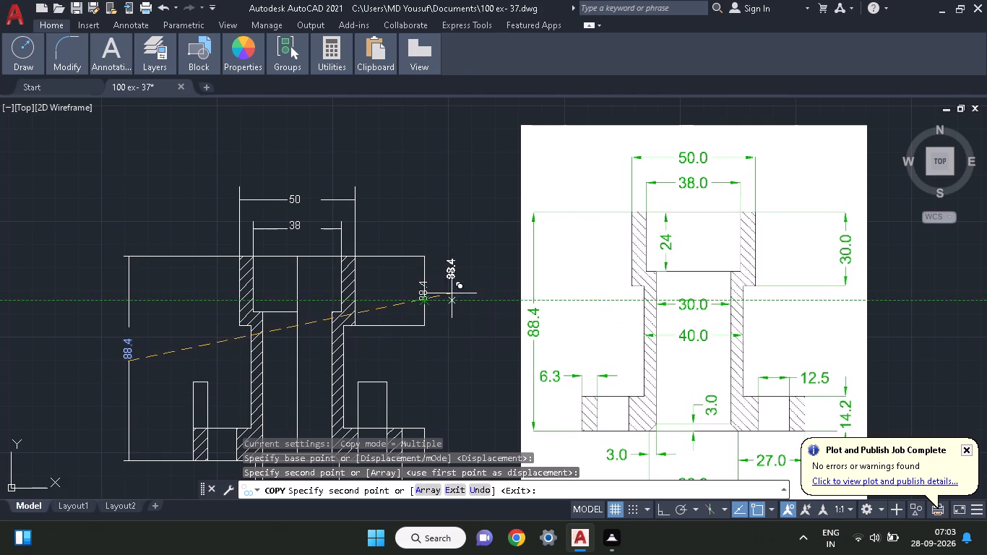
pyautogui.moveTo(445, 344); pyautogui.dragTo(439, 303, button='middle')
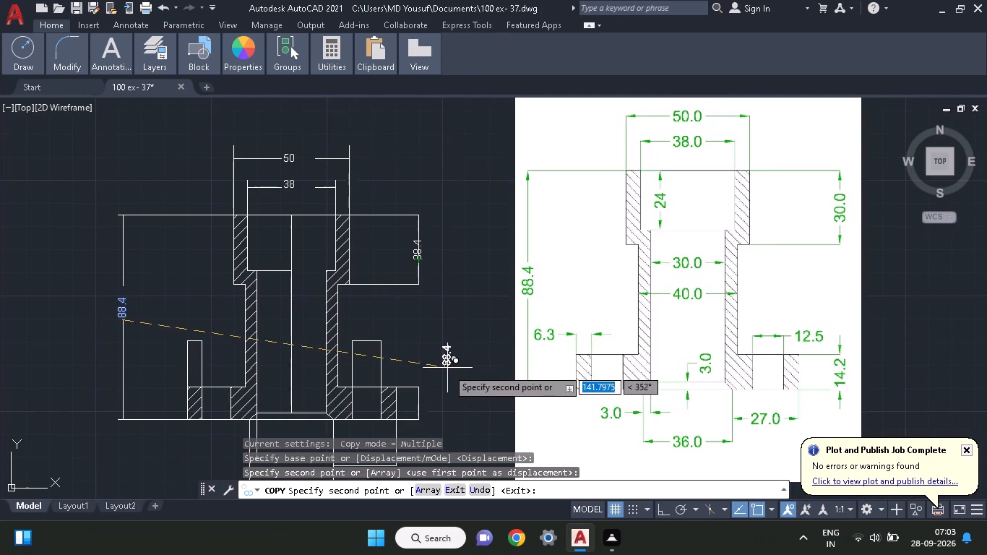
pyautogui.press('Escape')
# Trim away the part of the collar height dimension line running behind the copied 88.4 text.
pyautogui.write('tr')
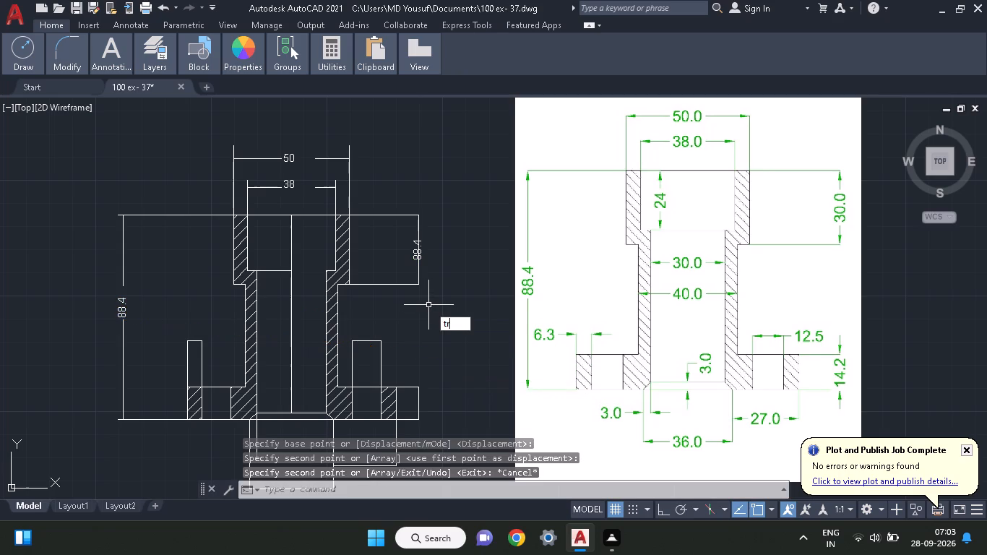
pyautogui.click(461, 342)
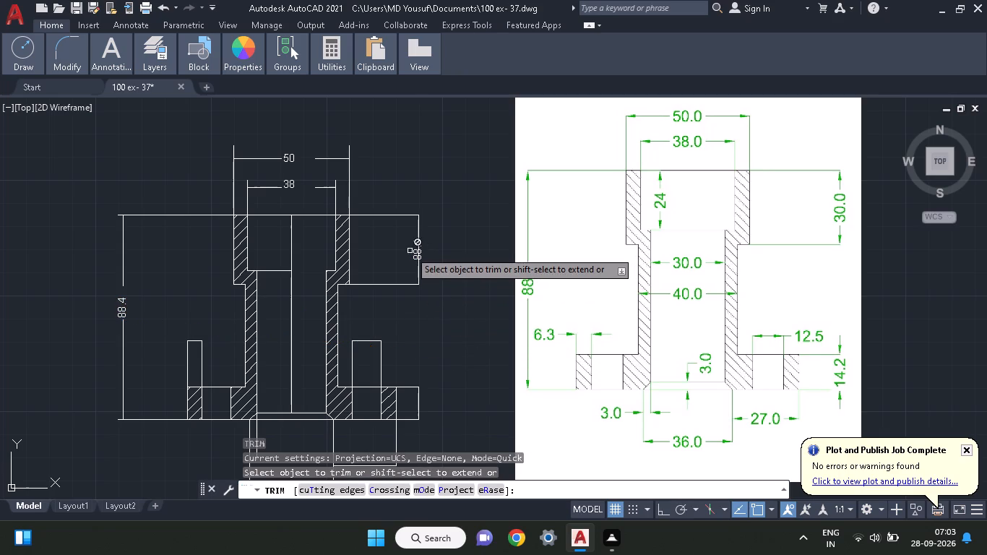
pyautogui.moveTo(409, 251); pyautogui.dragTo(438, 251)
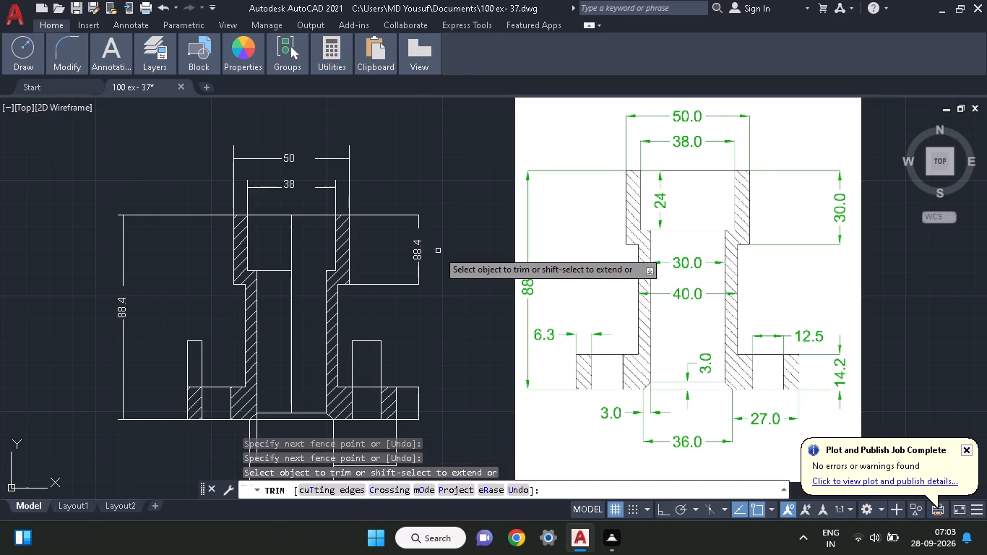
pyautogui.press('Escape')
# Change the copied 88.4 text on the collar height dimension line to 30.
pyautogui.doubleClick(418, 255)
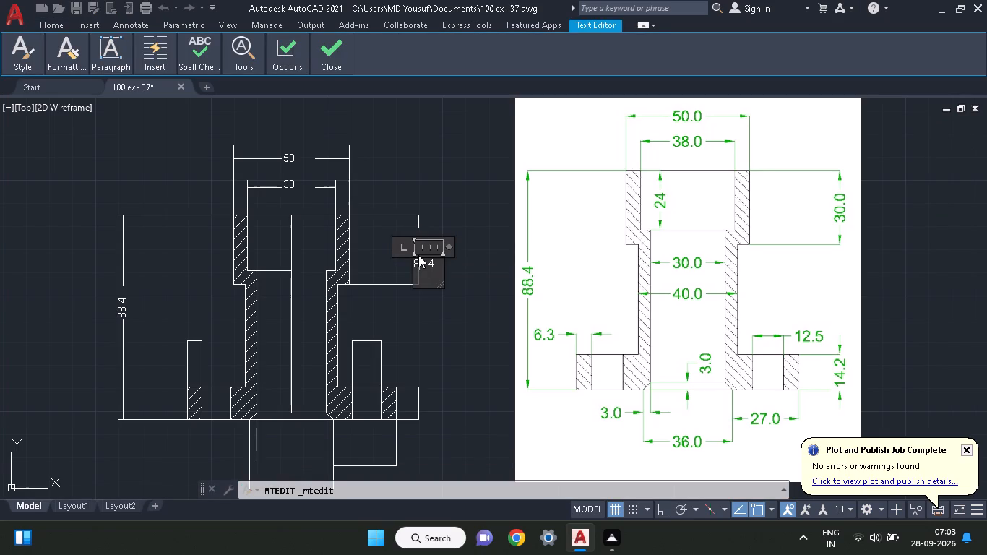
pyautogui.press('BackSpace')
pyautogui.press('BackSpace')
pyautogui.press('BackSpace')
pyautogui.click(436, 262)
pyautogui.press('BackSpace')
pyautogui.press('BackSpace')
pyautogui.press('BackSpace')
pyautogui.write('30')
pyautogui.click(447, 150)
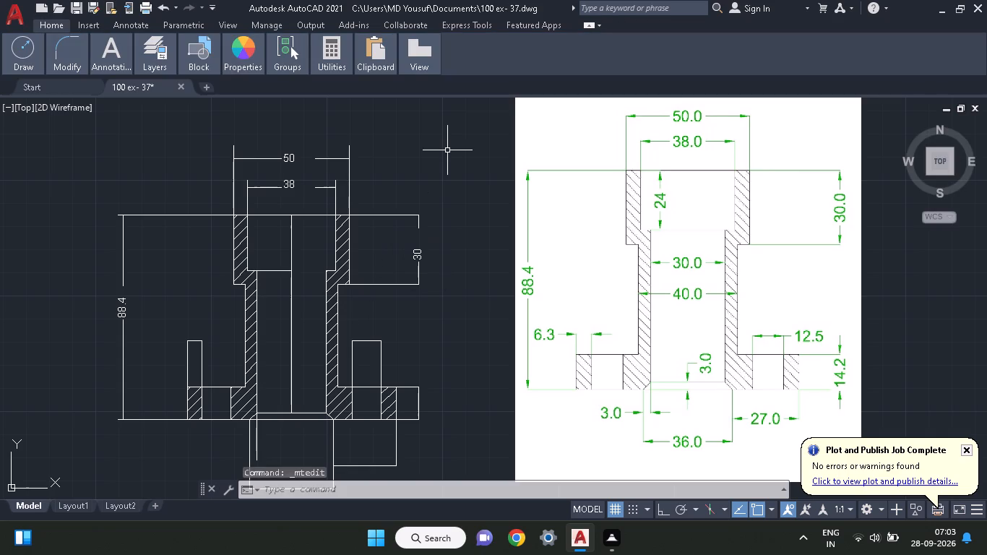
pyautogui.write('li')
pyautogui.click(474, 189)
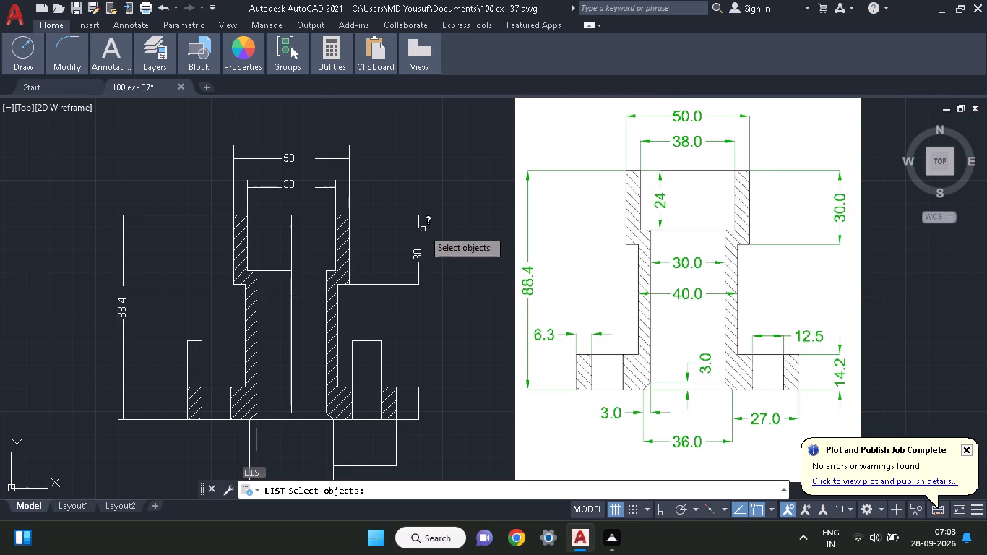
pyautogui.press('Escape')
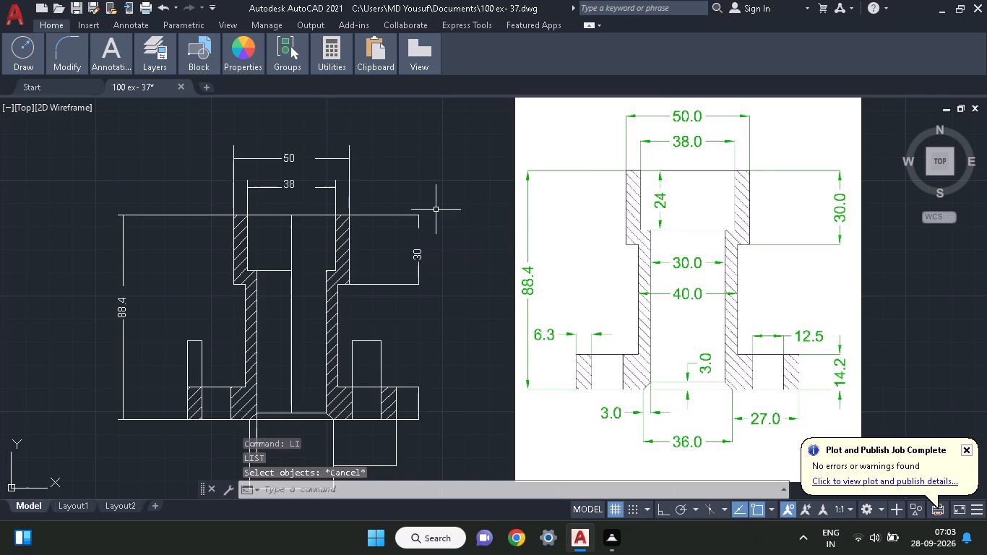
# Draw a short vertical line extending the upper piece of the collar height dimension line down to the 30 text.
pyautogui.write('l')
pyautogui.press('space')
pyautogui.click(415, 227)
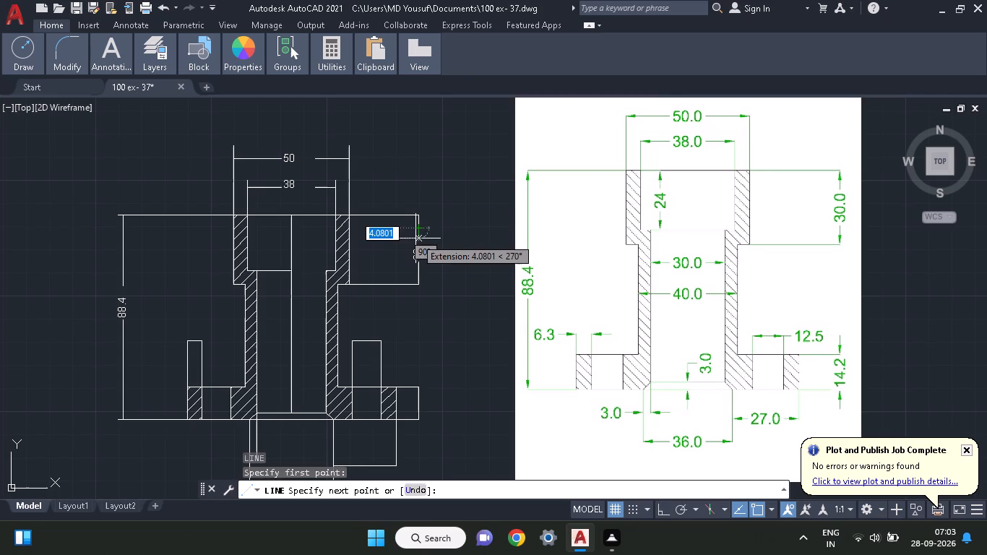
pyautogui.click(415, 244)
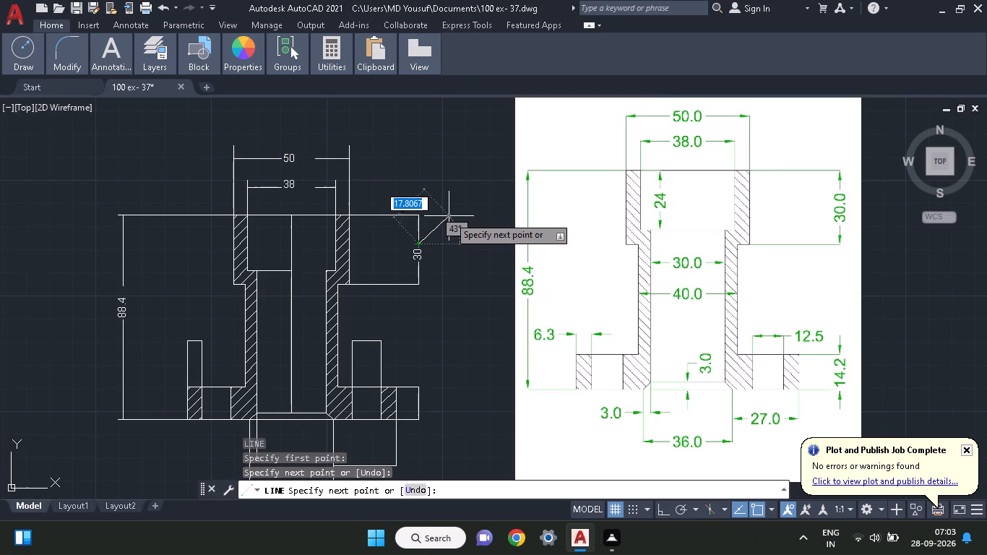
pyautogui.press('Escape')
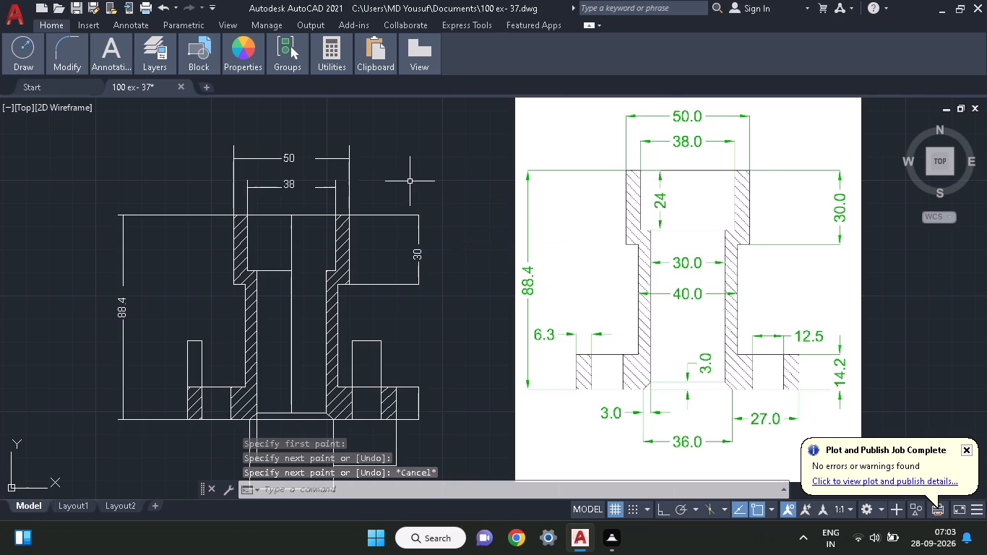
# Start another line with the Line command.
pyautogui.write('l')
pyautogui.press('space')
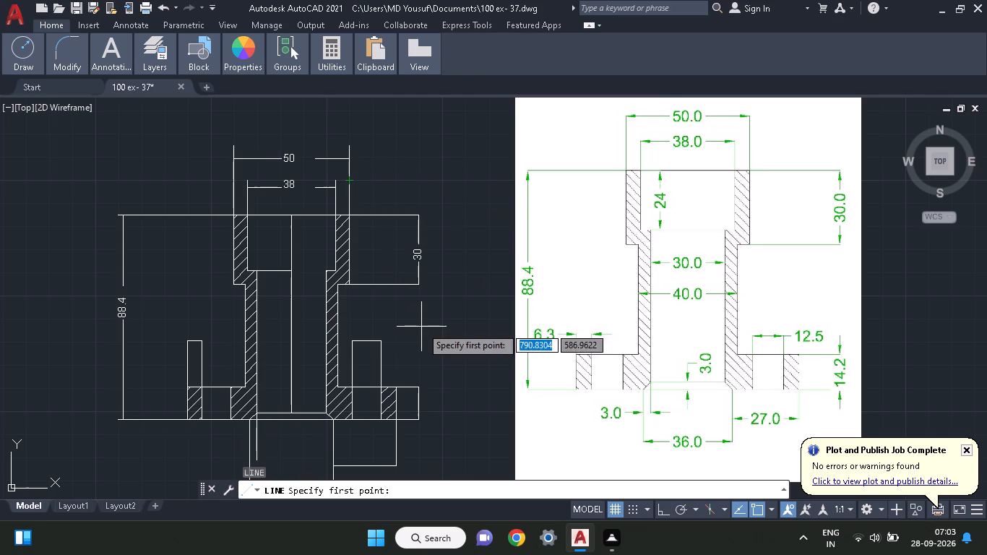
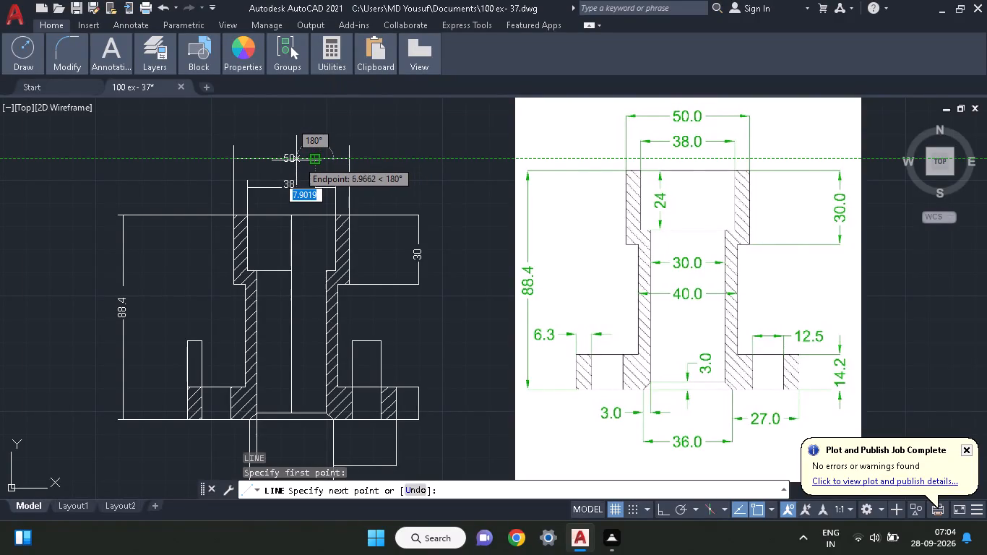
# Finish the short horizontal line extending the right-hand piece of the 50 dimension line to the 50 text.
pyautogui.click(296, 160)
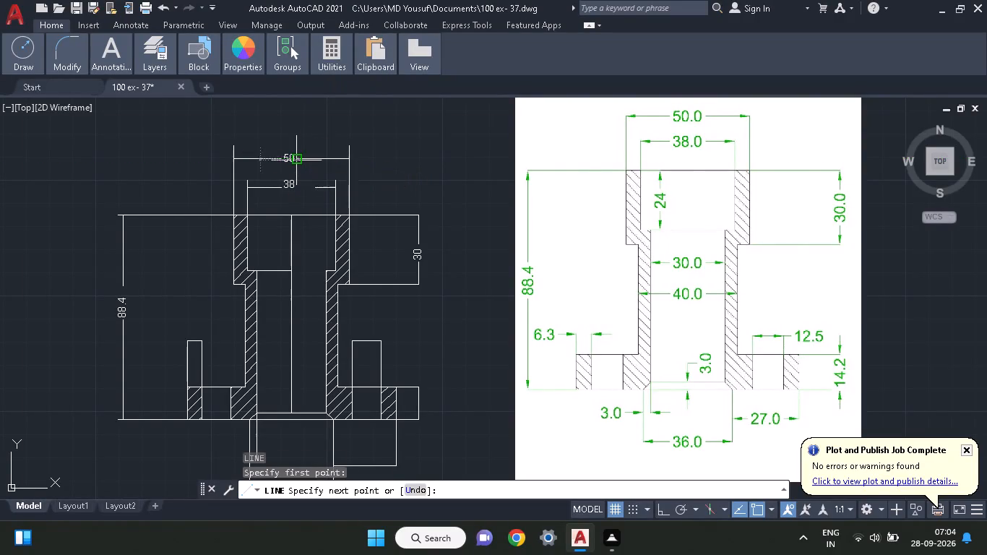
pyautogui.press('Escape')
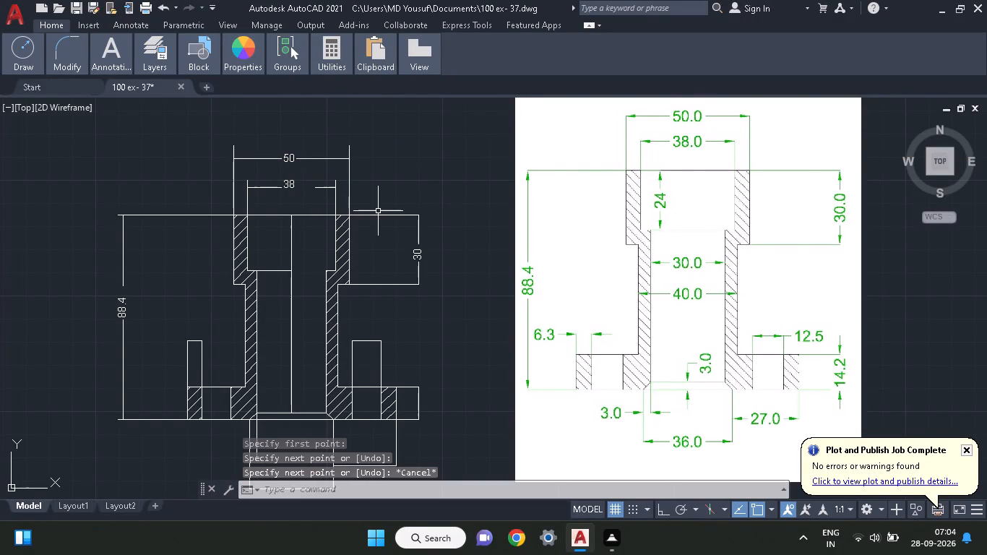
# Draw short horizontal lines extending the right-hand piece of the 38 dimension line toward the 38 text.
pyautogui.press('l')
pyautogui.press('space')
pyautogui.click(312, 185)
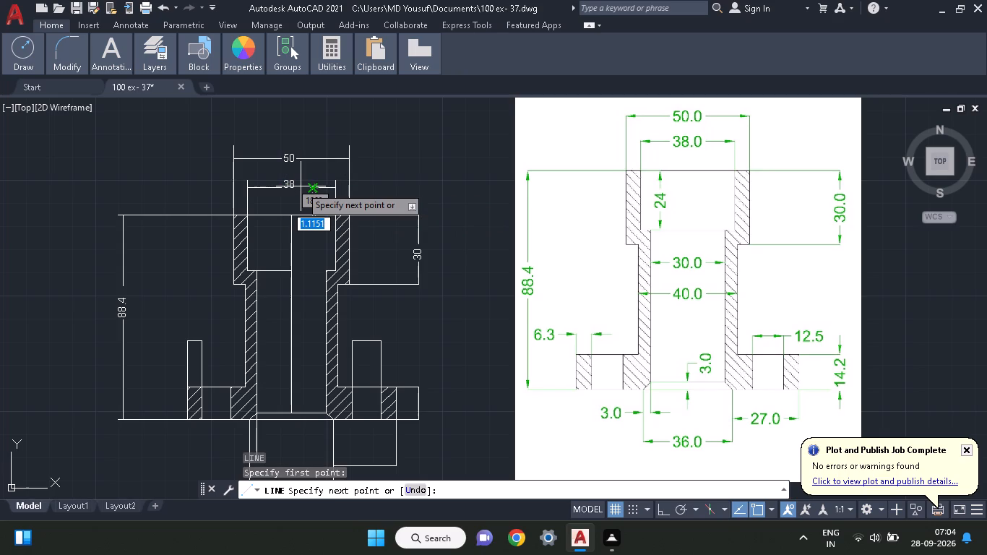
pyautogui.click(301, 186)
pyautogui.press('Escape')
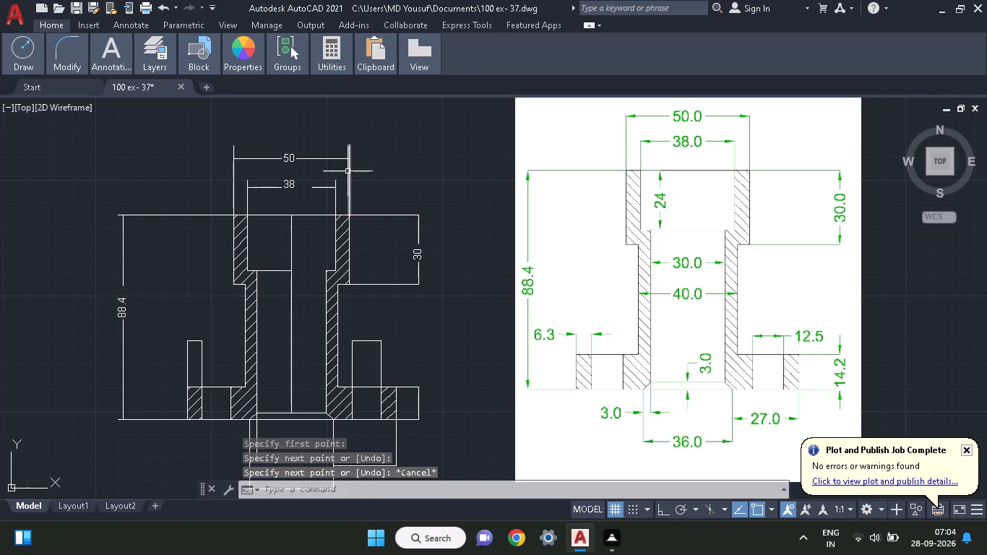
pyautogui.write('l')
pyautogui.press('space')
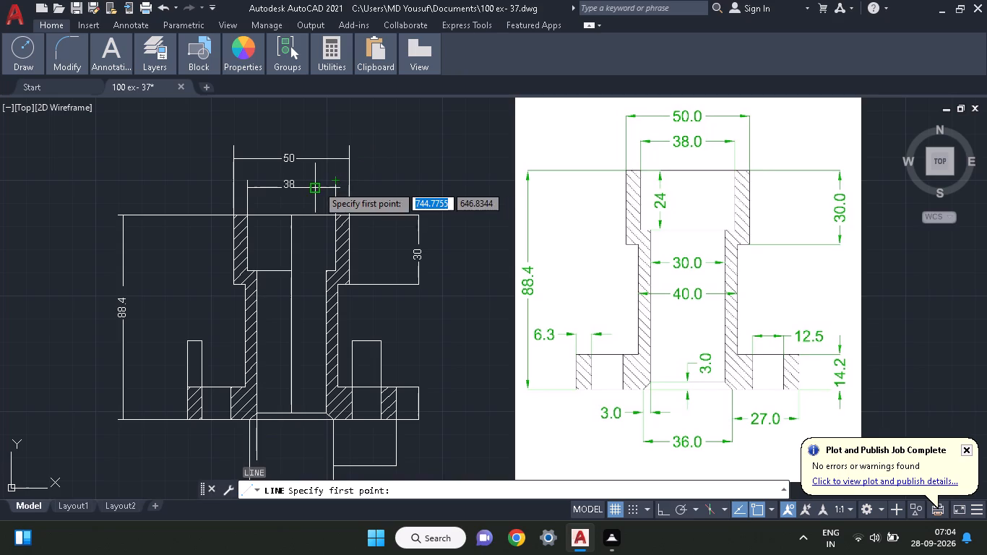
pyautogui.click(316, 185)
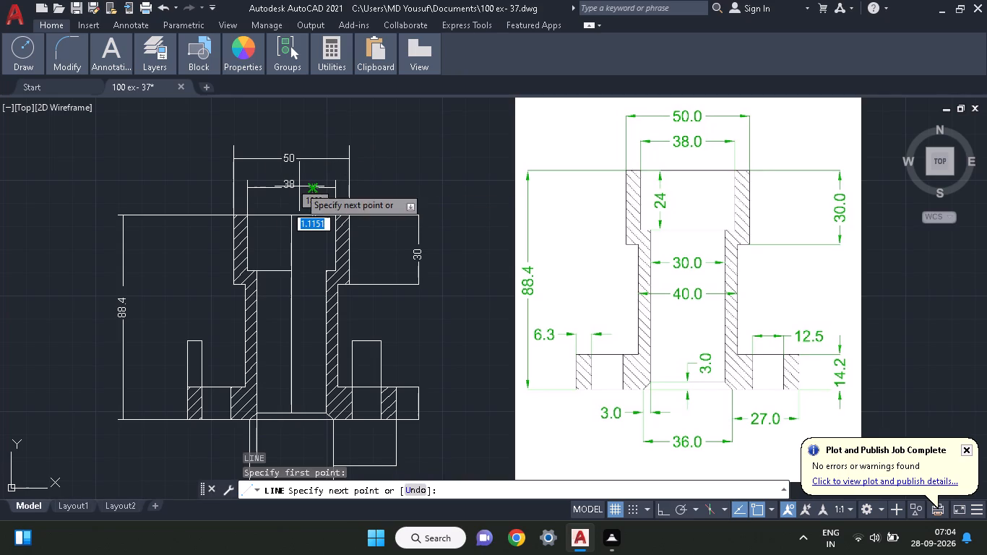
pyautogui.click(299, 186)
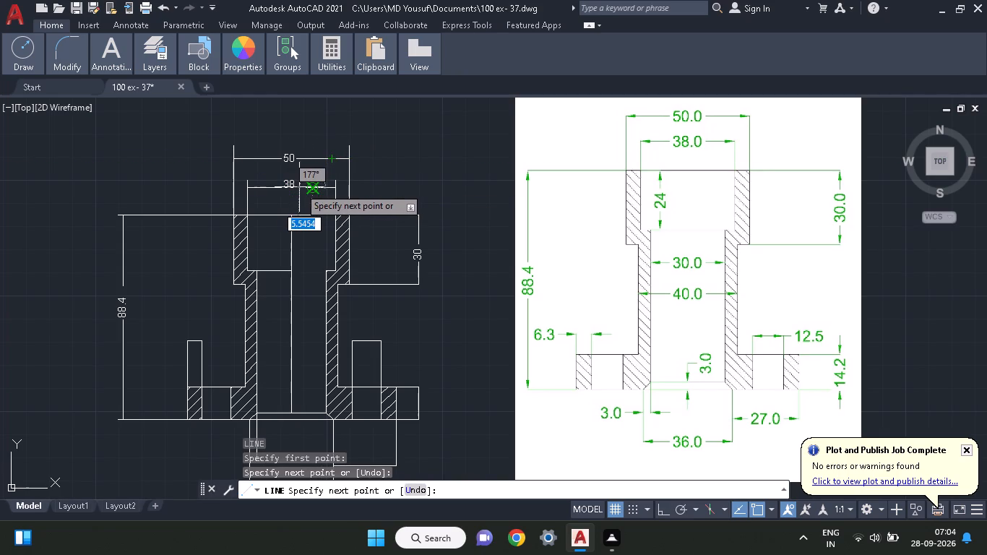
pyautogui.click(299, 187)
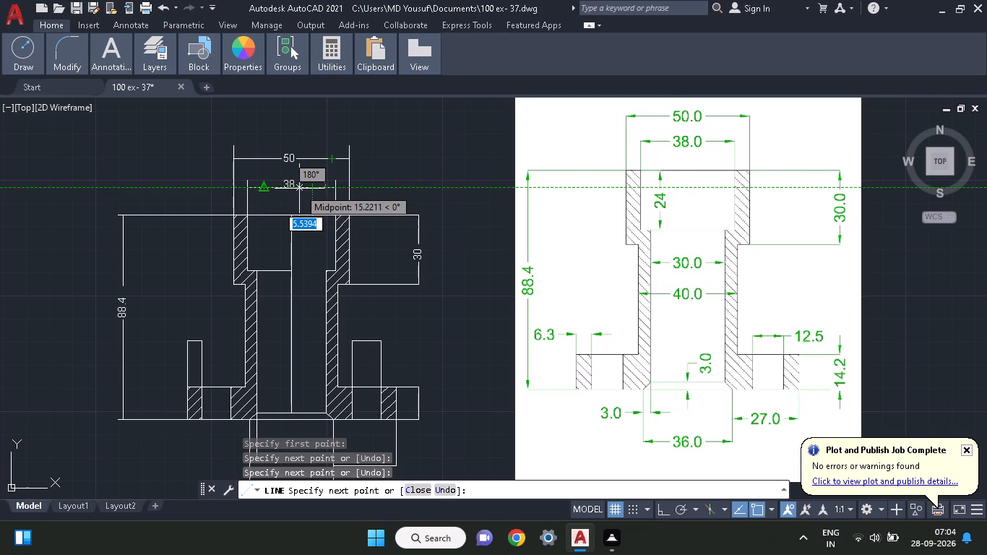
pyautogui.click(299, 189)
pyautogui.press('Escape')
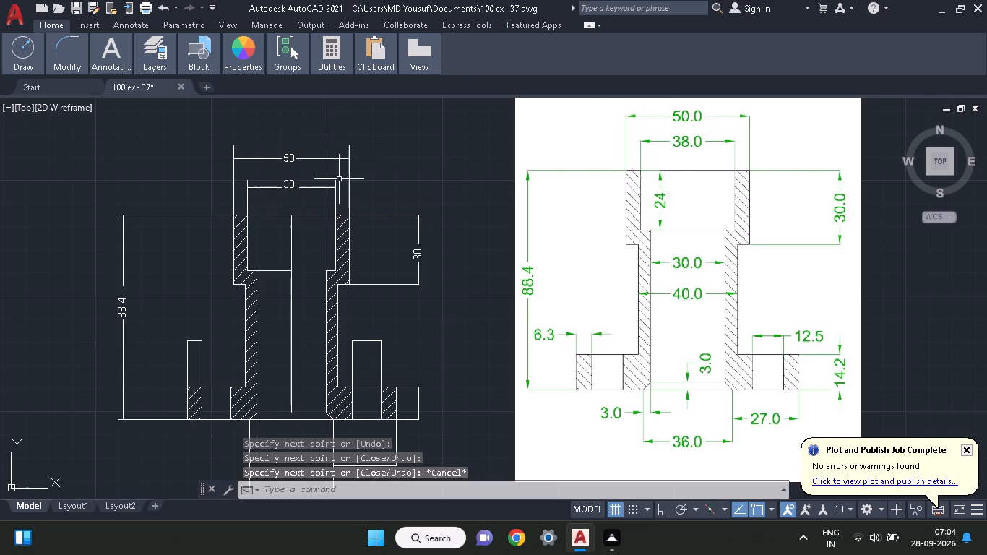
# Move the 38 text slightly down from its dimension line, keeping it centred between the extension lines.
pyautogui.click(295, 184)
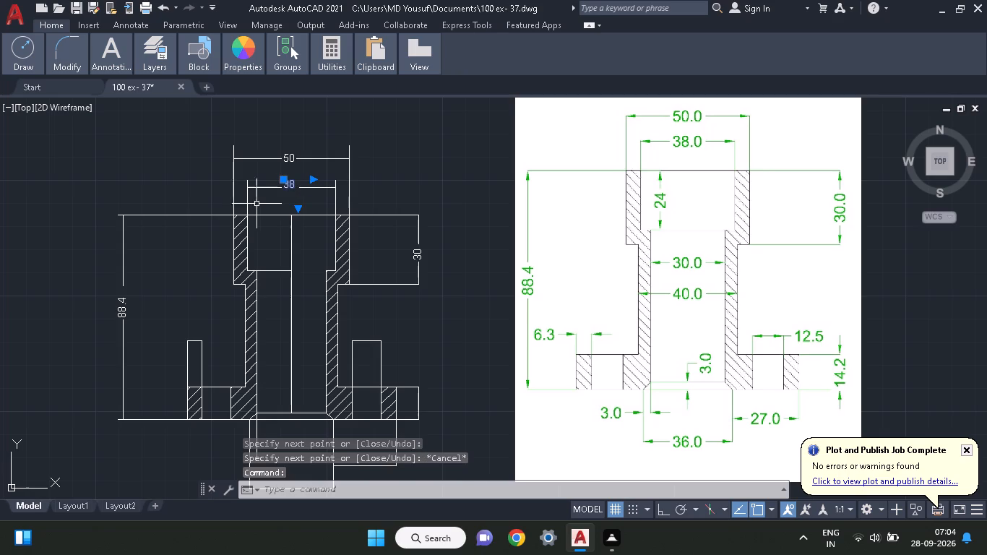
pyautogui.click(286, 179)
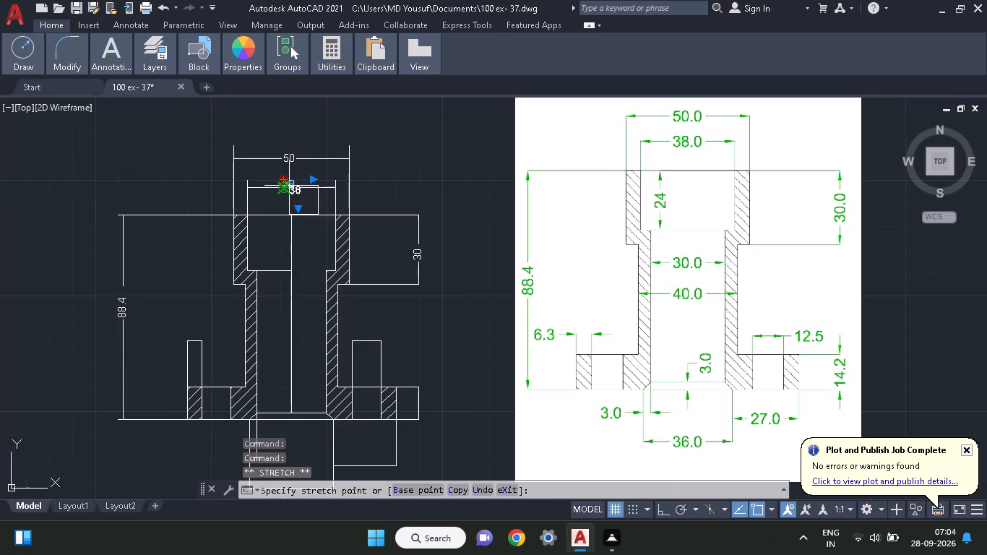
pyautogui.click(289, 186)
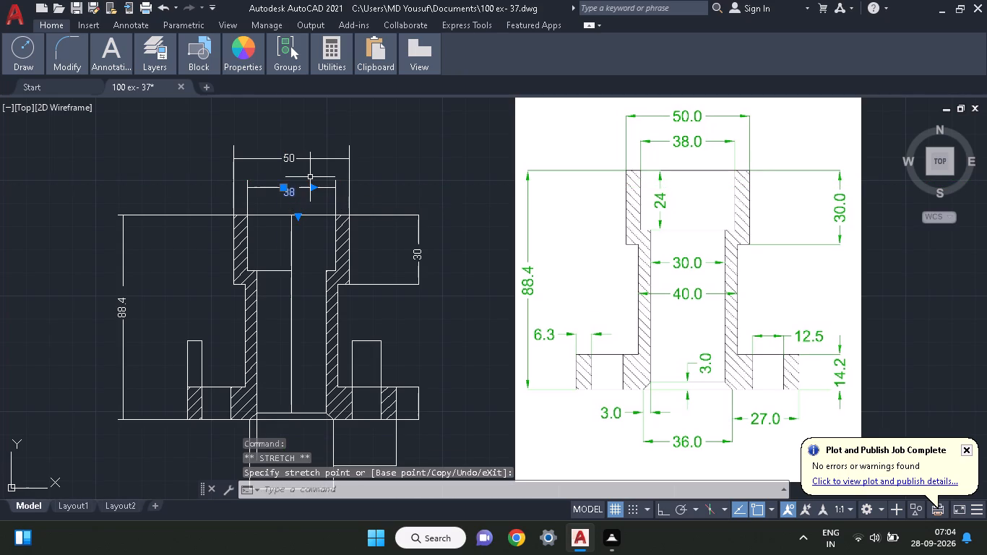
pyautogui.press('Escape')
# Erase the two pieces of the 38 dimension line on either side of the 38 text.
pyautogui.click(322, 188)
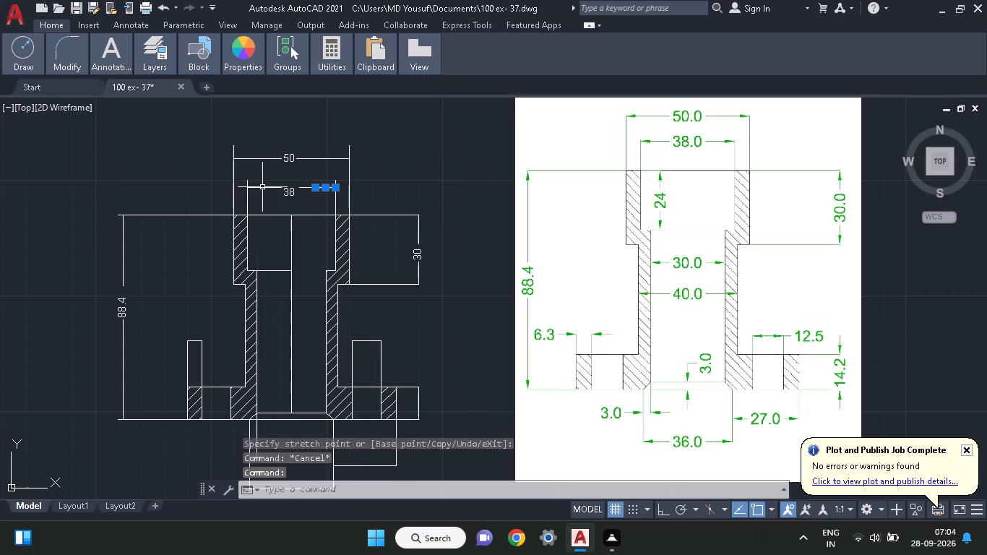
pyautogui.click(264, 190)
pyautogui.click(264, 187)
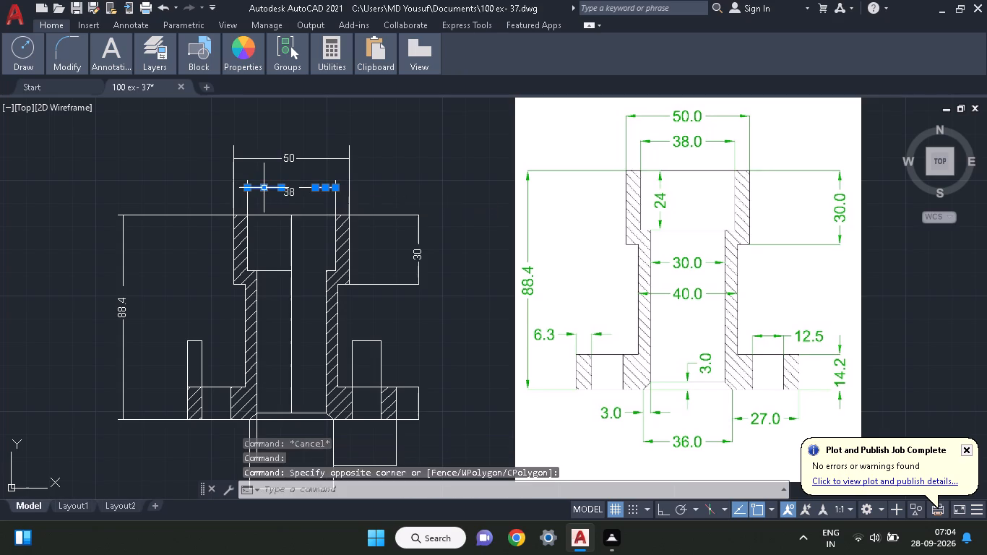
pyautogui.rightClick(264, 187)
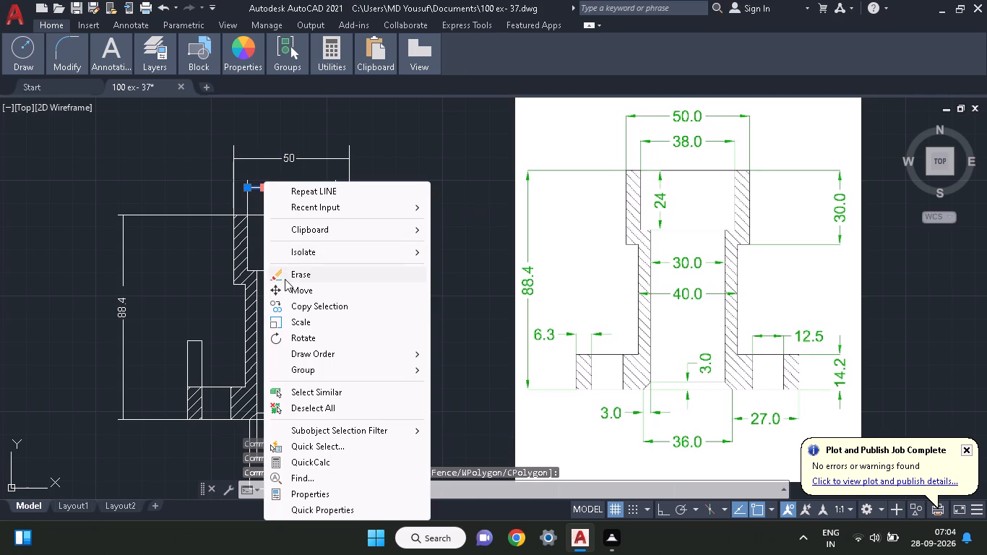
pyautogui.click(285, 279)
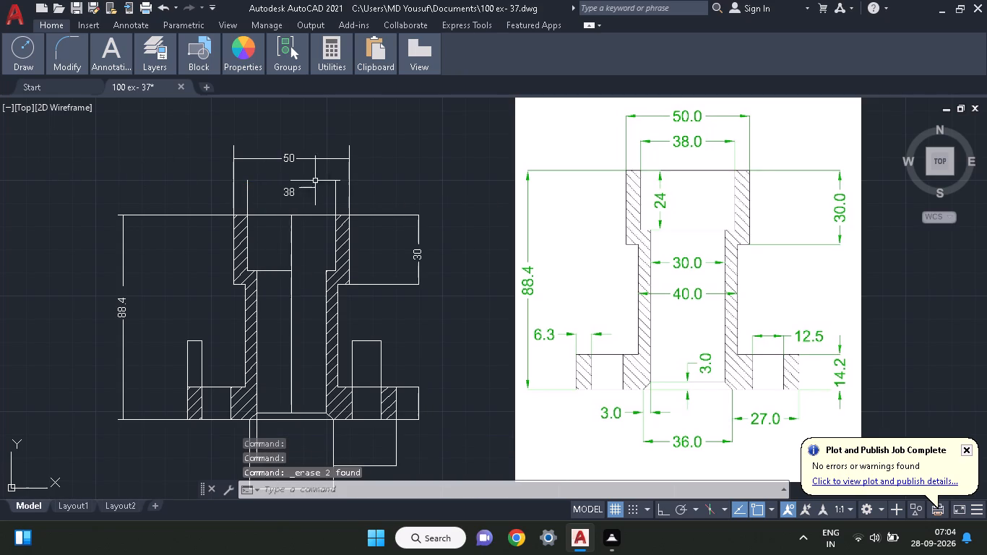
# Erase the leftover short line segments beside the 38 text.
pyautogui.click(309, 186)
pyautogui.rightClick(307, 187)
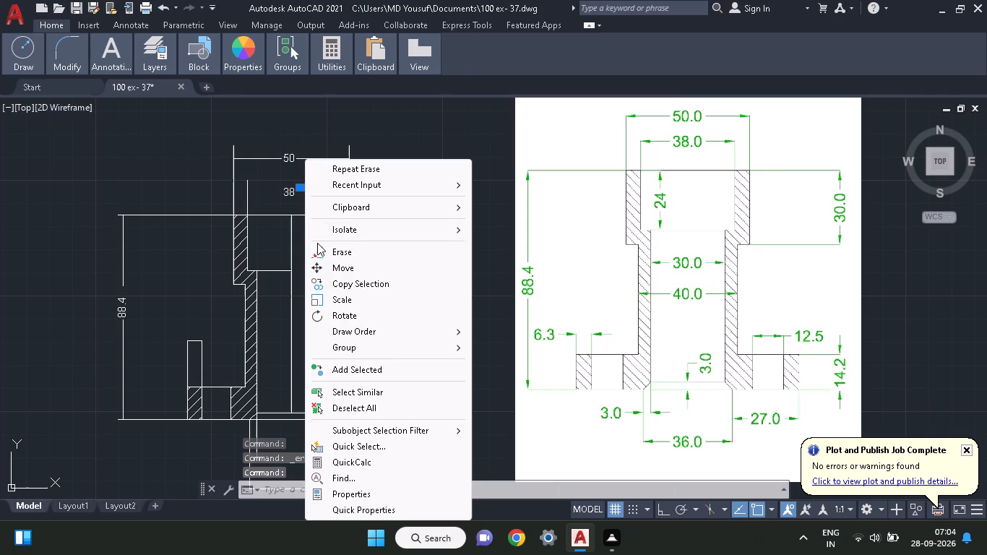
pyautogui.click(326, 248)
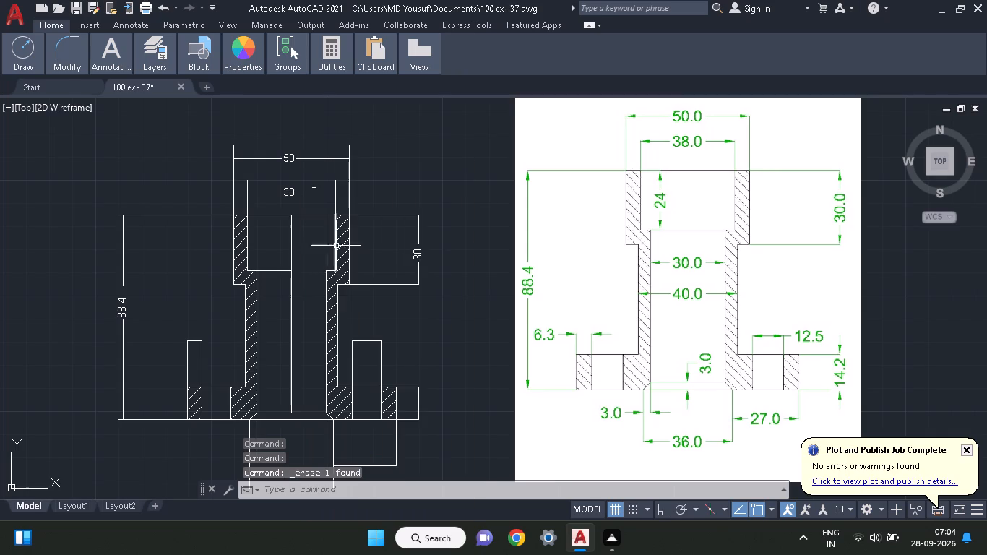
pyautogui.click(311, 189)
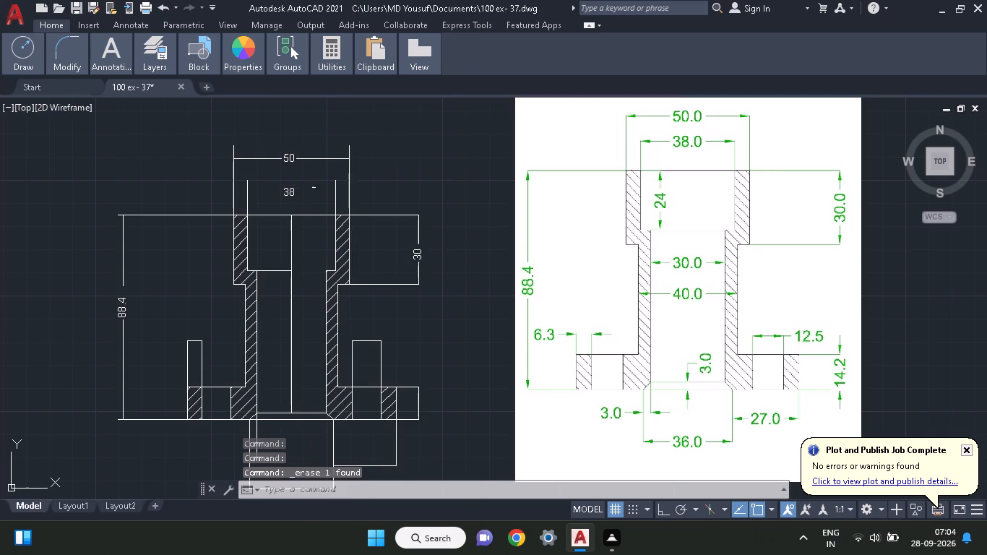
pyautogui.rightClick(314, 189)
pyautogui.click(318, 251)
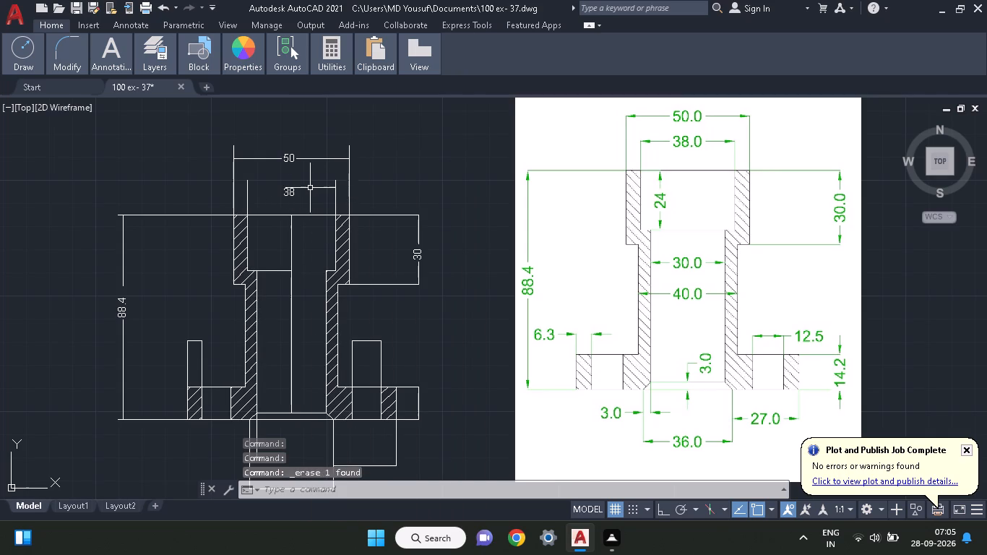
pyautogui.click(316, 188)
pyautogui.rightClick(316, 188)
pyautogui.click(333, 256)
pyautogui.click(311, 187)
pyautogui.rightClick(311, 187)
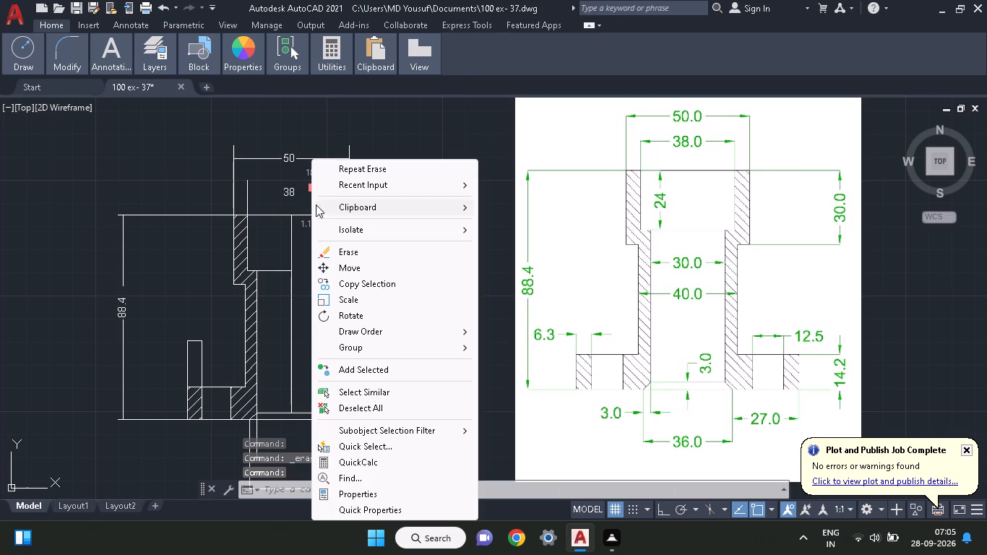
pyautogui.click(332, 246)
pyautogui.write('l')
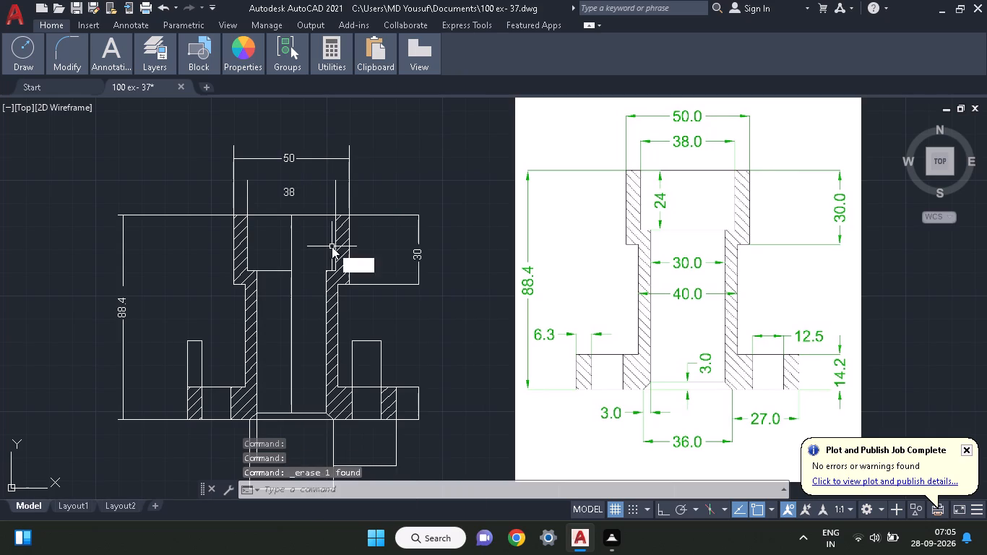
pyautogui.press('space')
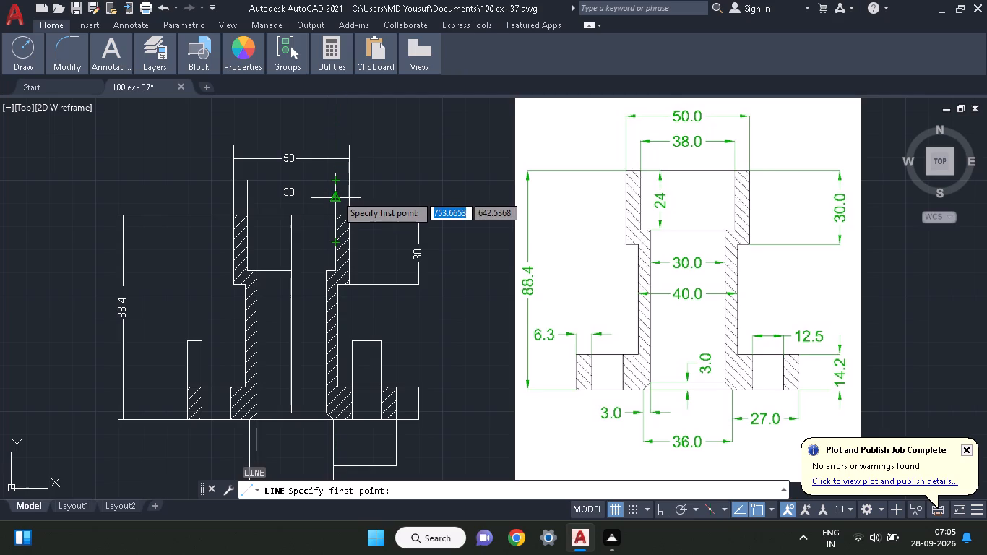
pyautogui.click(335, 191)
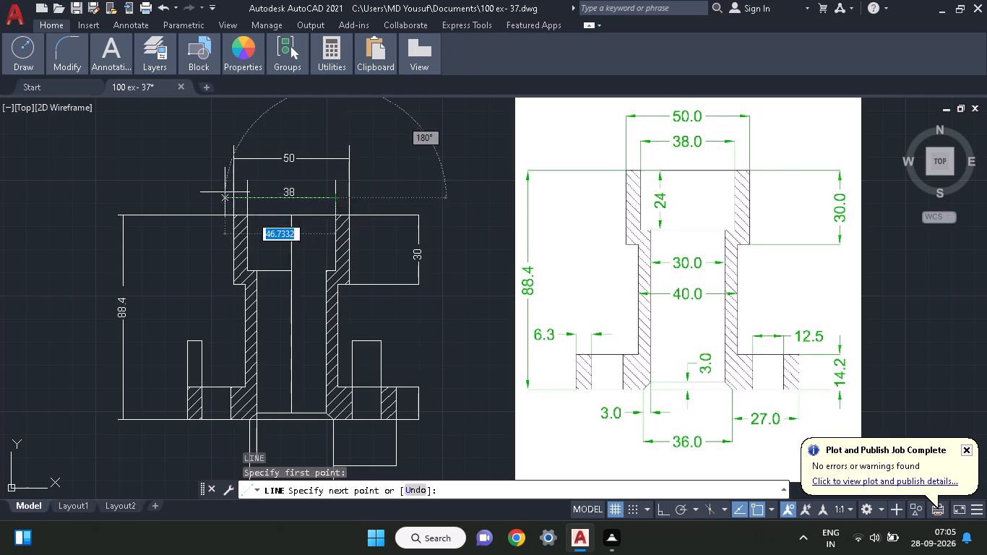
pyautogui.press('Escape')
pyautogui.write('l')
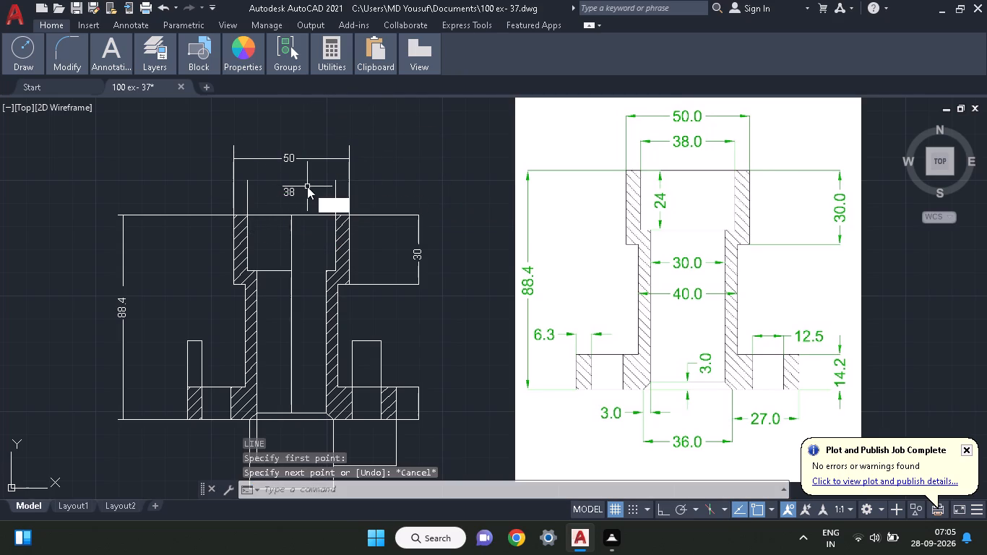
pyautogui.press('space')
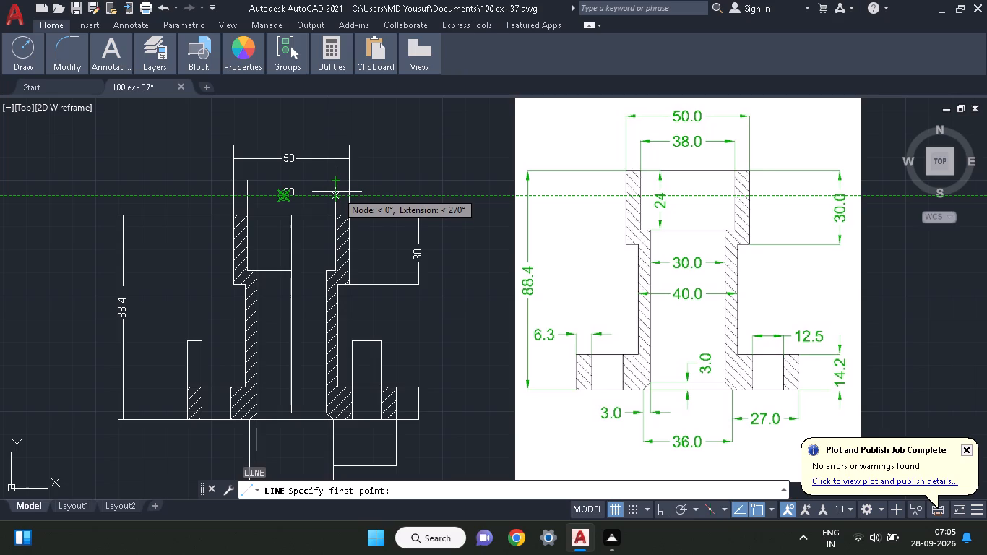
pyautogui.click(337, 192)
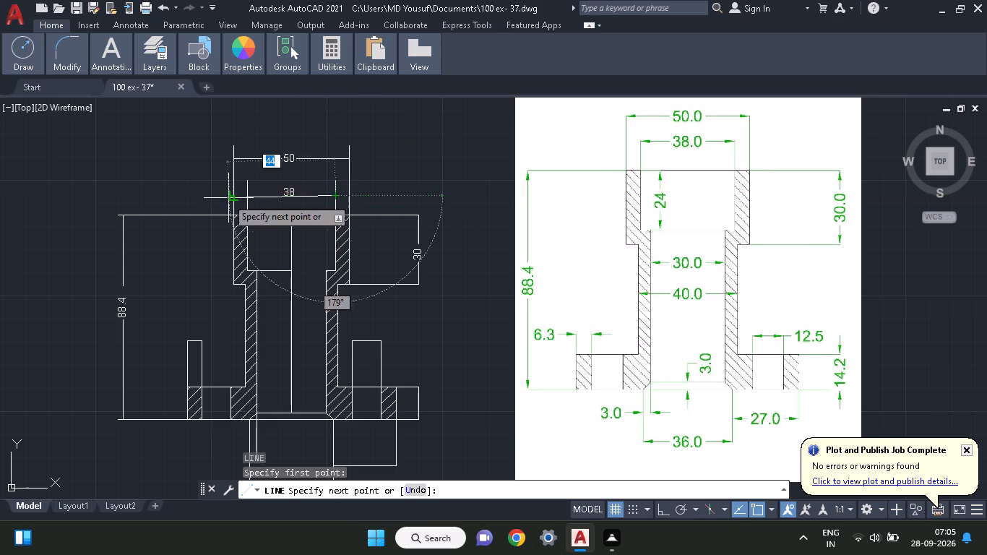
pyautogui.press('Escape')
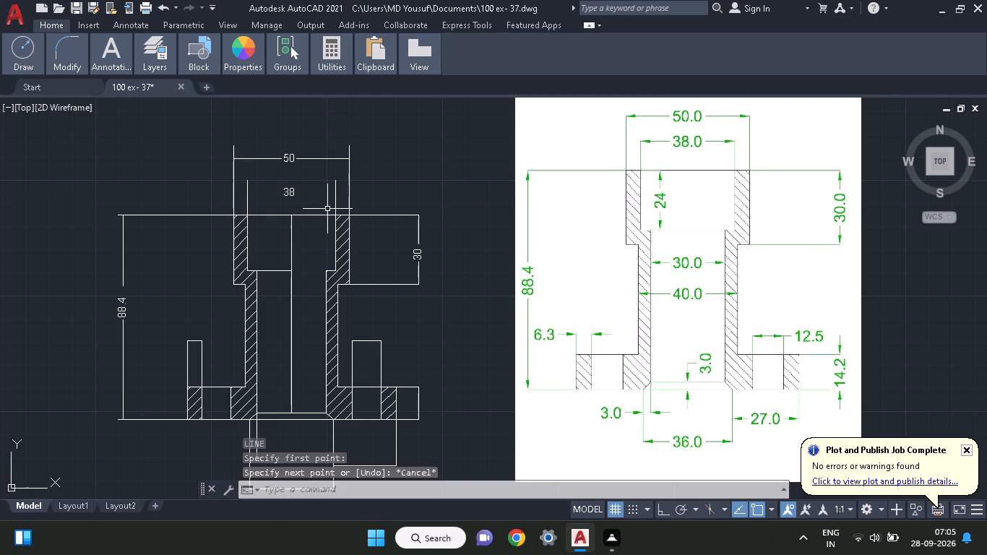
# Draw a horizontal line through the 38 text, running past the 50 extension lines on both sides.
pyautogui.press('l')
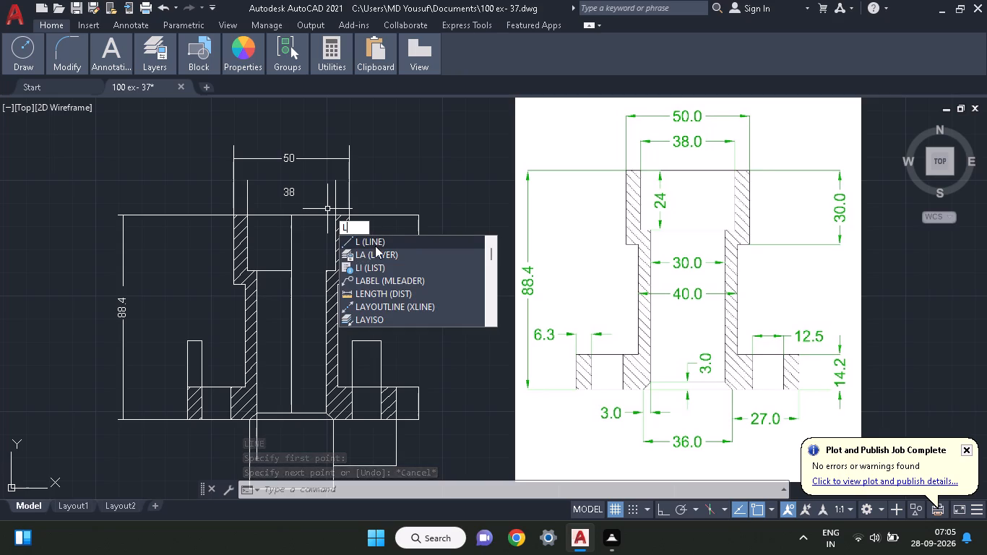
pyautogui.click(375, 242)
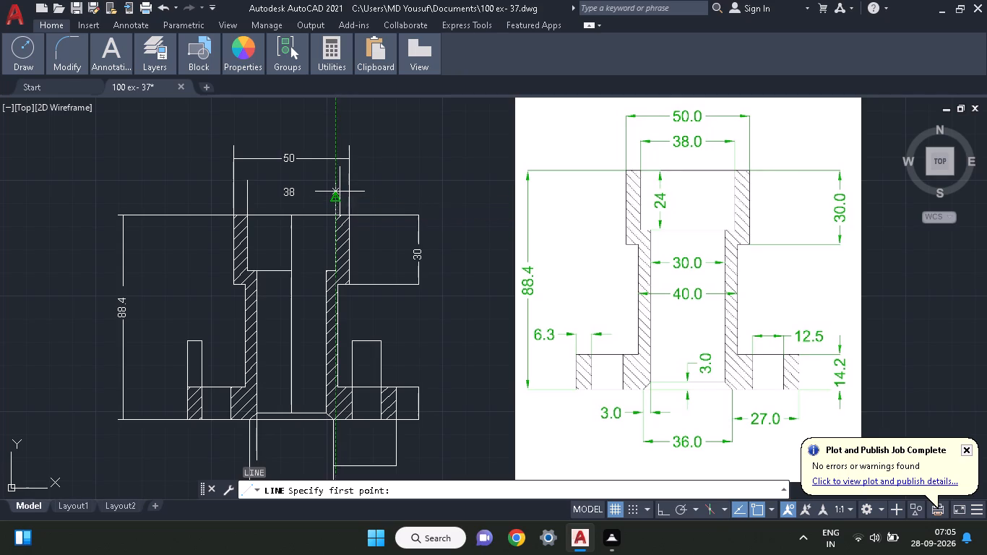
pyautogui.click(361, 190)
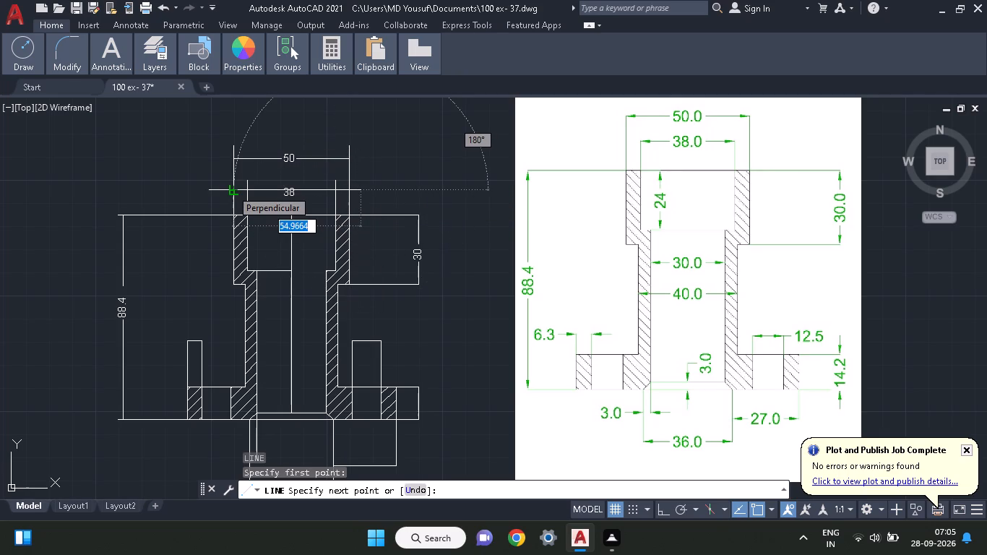
pyautogui.click(218, 190)
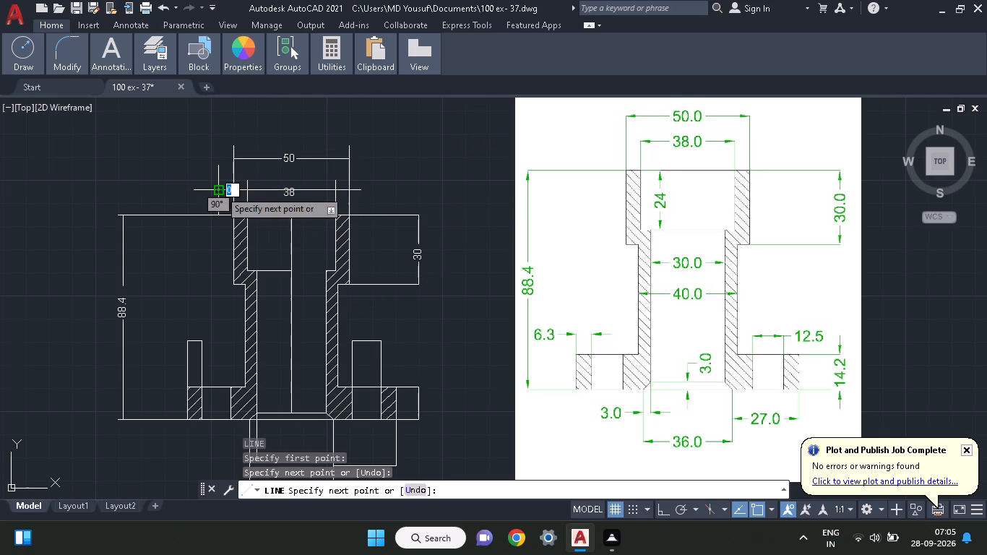
pyautogui.press('Escape')
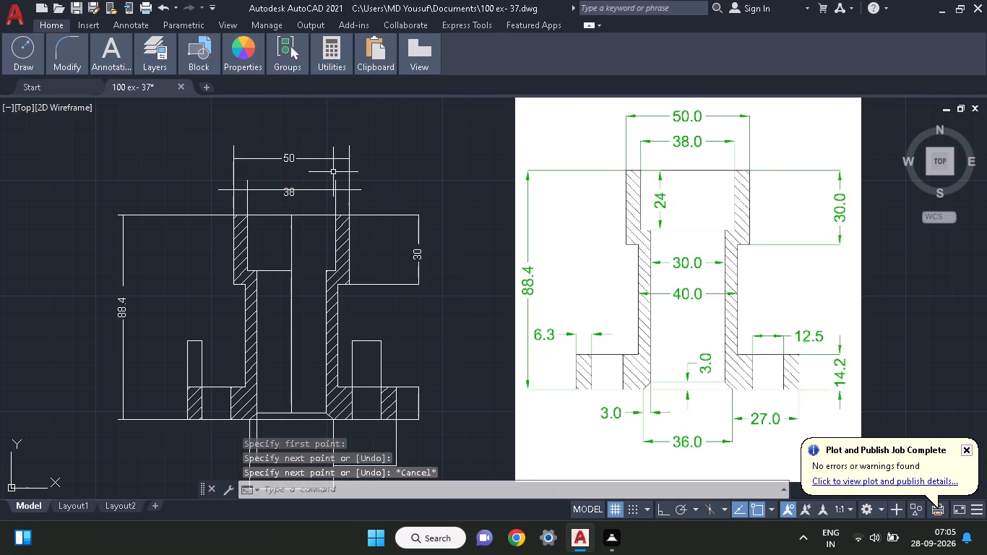
# Trim the 38 dimension line open at the 38 text and cut off its overhangs beyond the 38 extension lines.
pyautogui.write('tr')
pyautogui.click(363, 203)
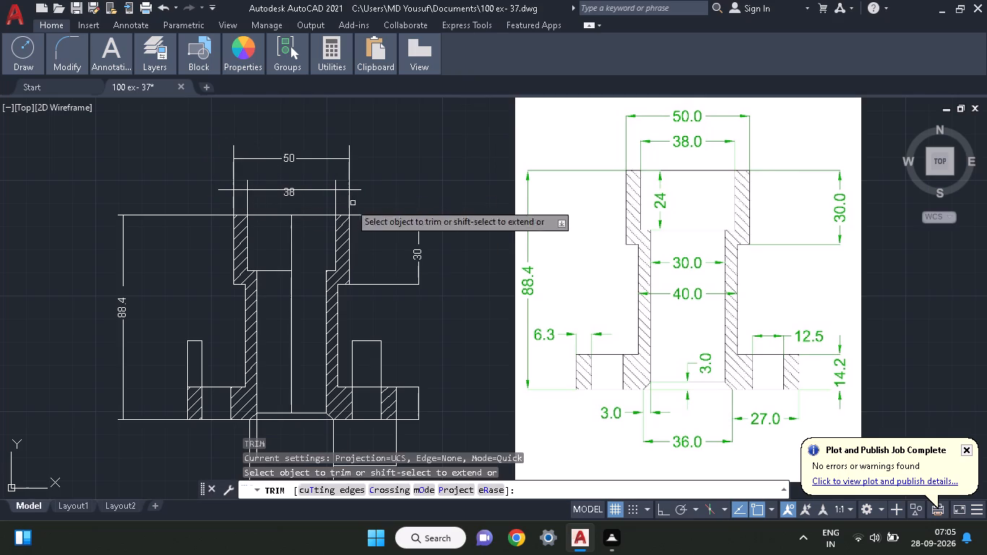
pyautogui.click(286, 192)
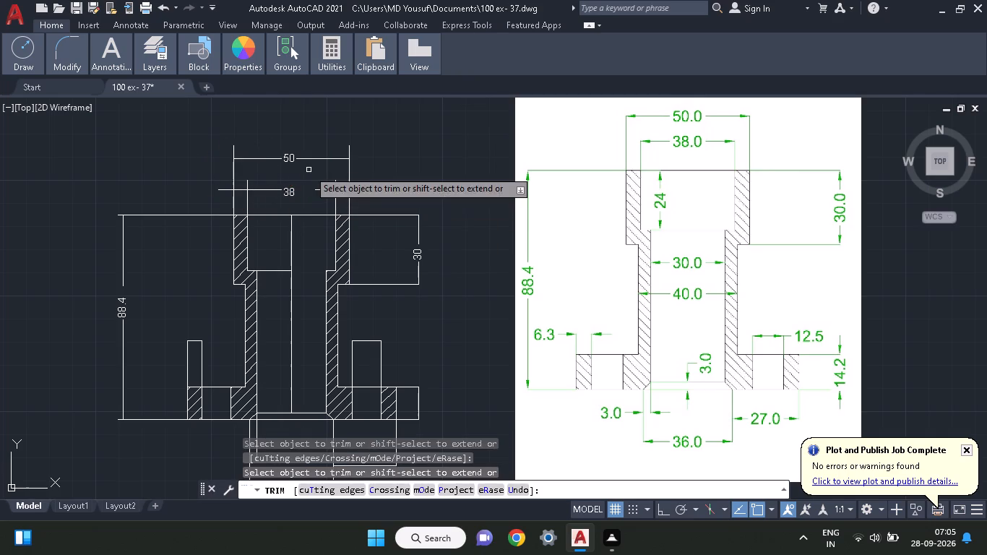
pyautogui.click(224, 190)
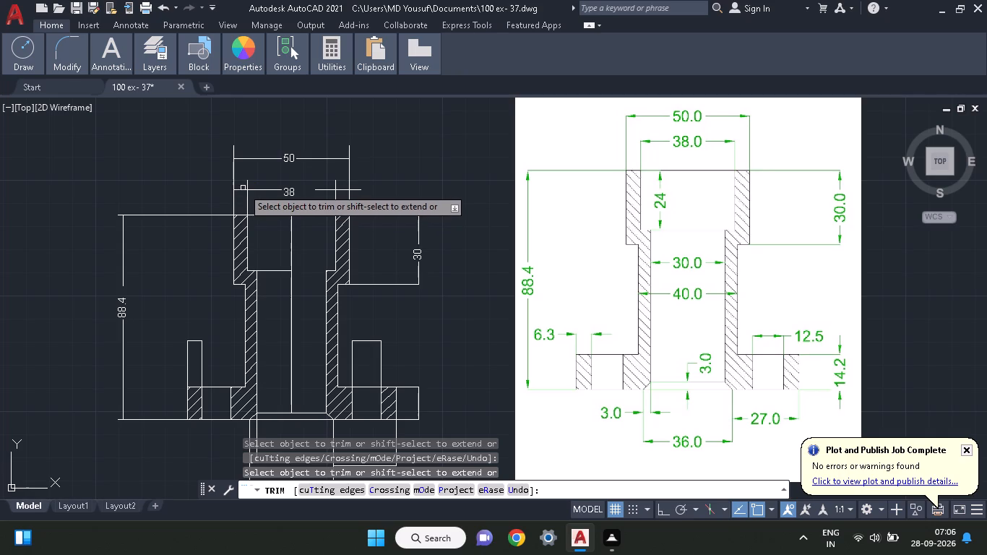
pyautogui.click(243, 188)
pyautogui.click(242, 193)
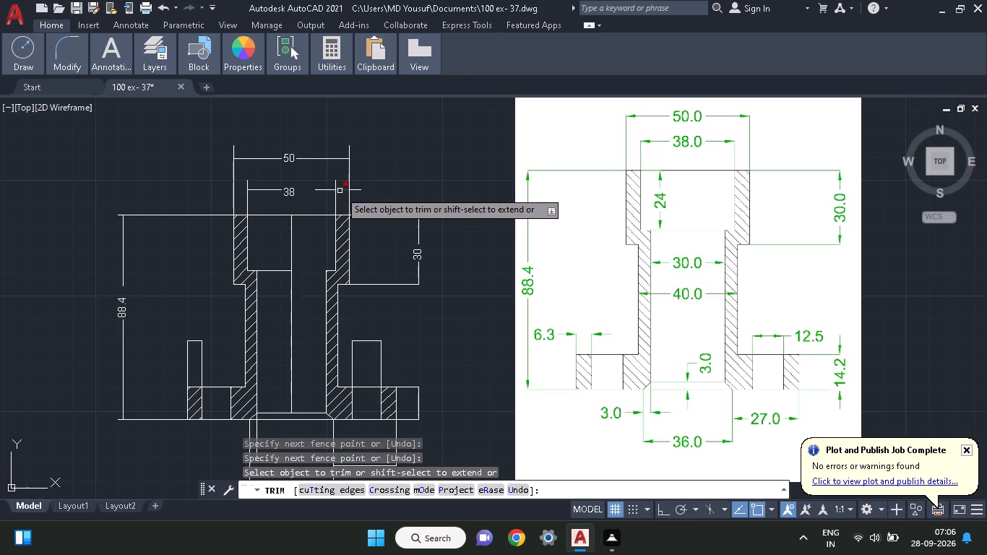
pyautogui.click(340, 189)
pyautogui.click(355, 189)
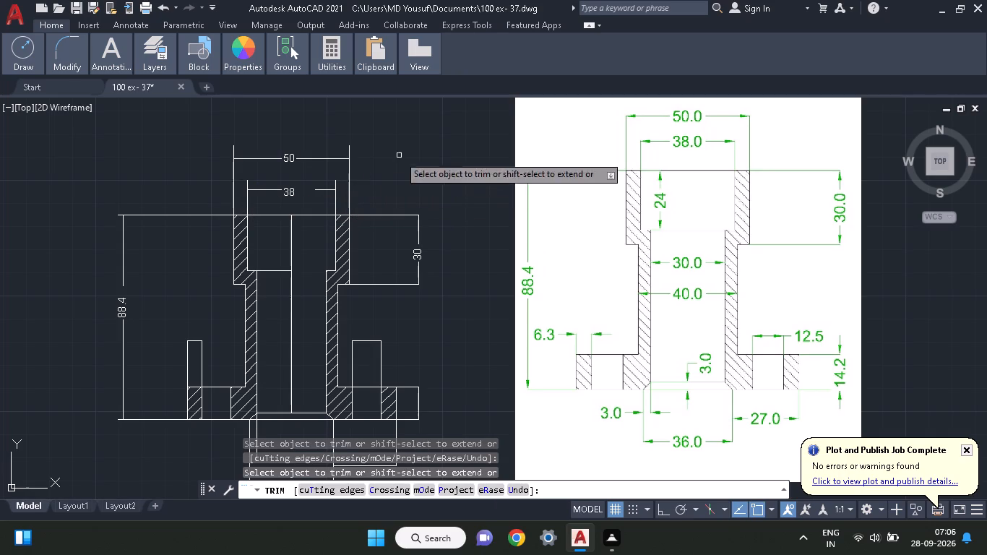
pyautogui.press('Escape')
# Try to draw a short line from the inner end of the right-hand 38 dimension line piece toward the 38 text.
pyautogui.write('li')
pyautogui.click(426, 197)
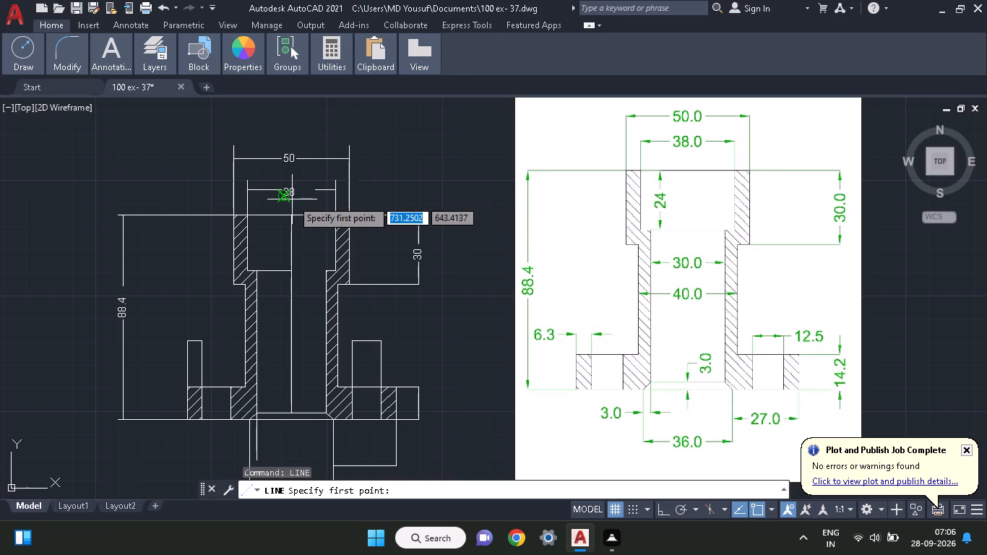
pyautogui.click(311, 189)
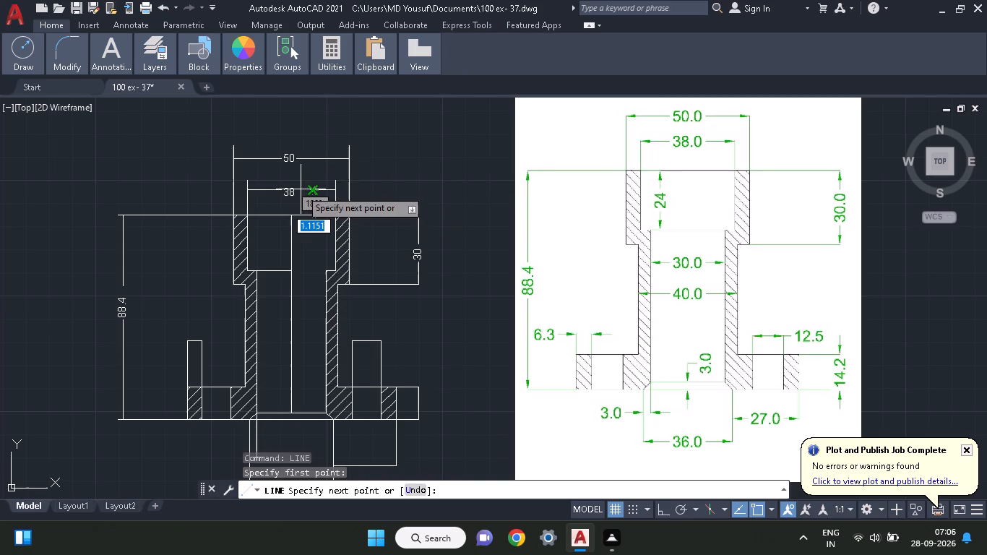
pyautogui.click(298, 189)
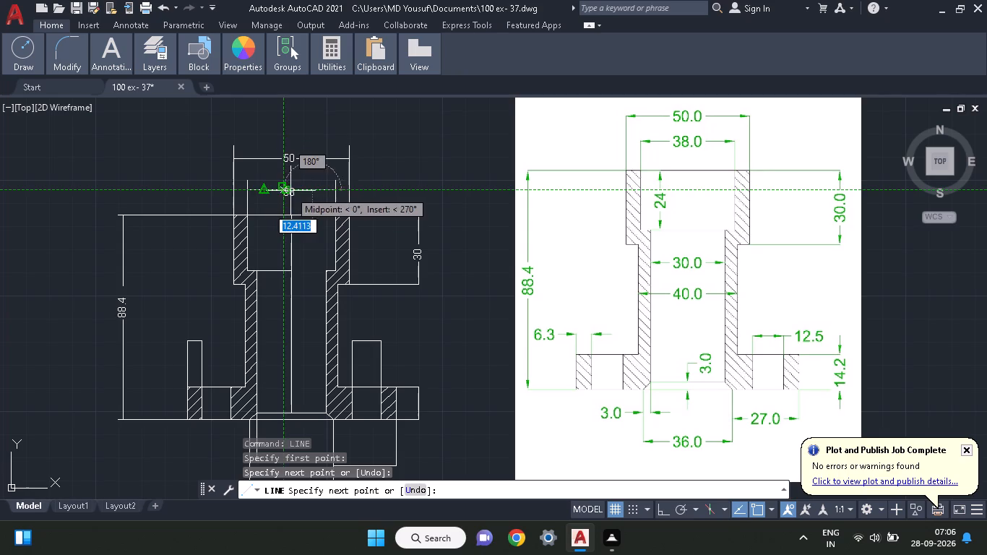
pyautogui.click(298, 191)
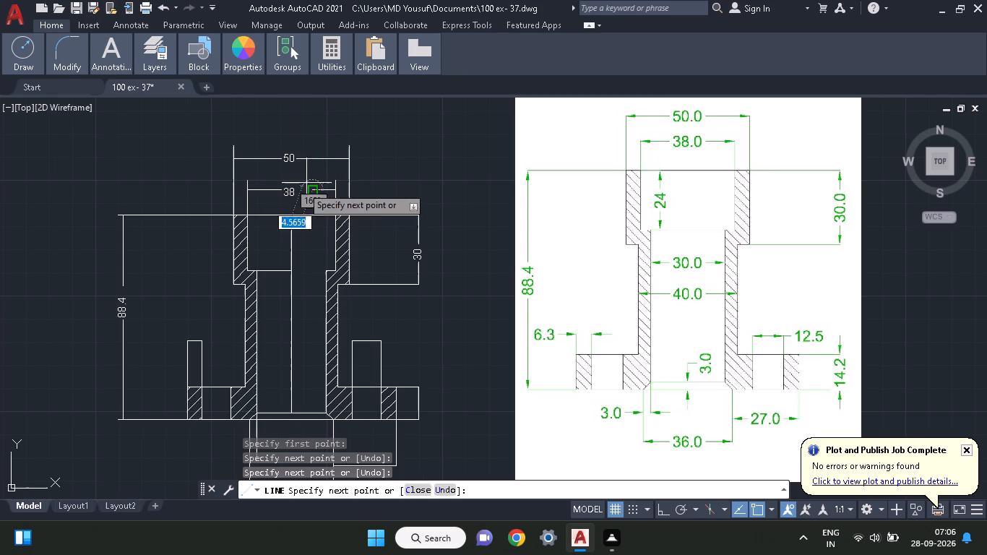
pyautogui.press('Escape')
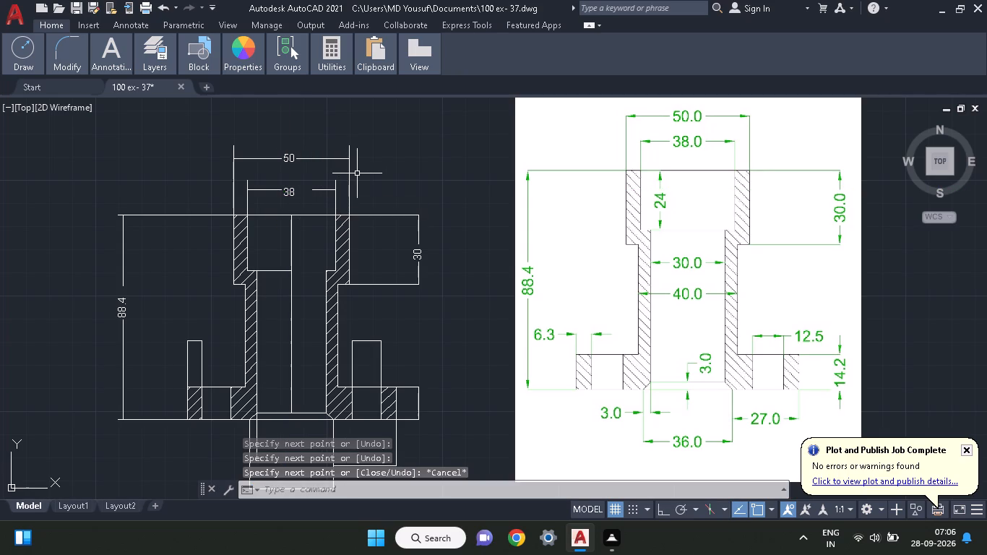
# Draw a horizontal line from the right-hand dimension line piece through the 38 text, running past the left 50 extension line.
pyautogui.write('li')
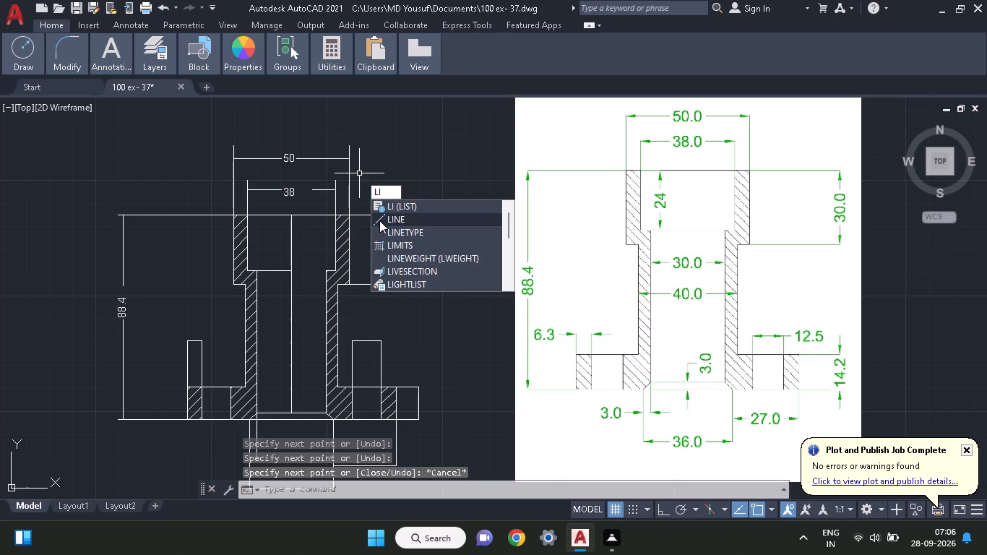
pyautogui.click(379, 220)
pyautogui.click(309, 186)
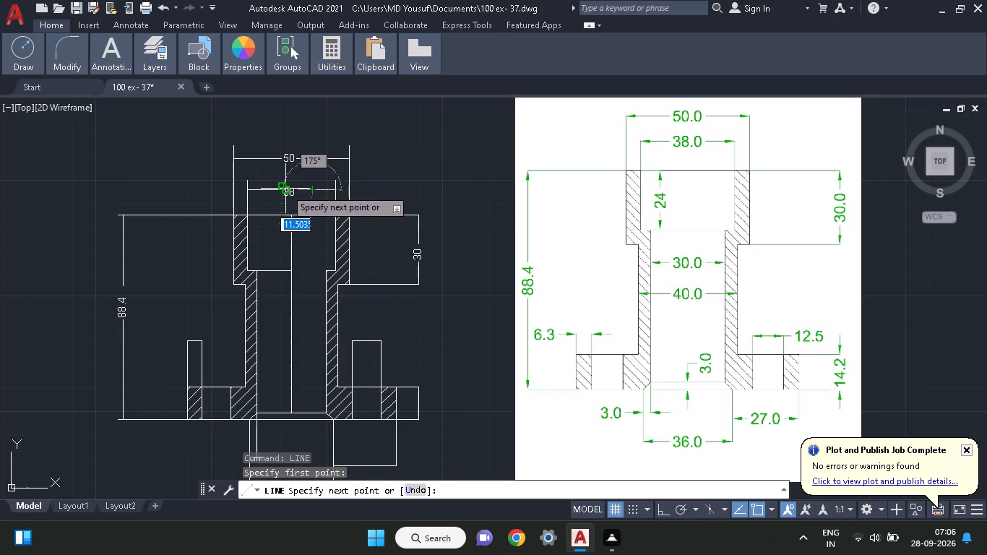
pyautogui.click(207, 197)
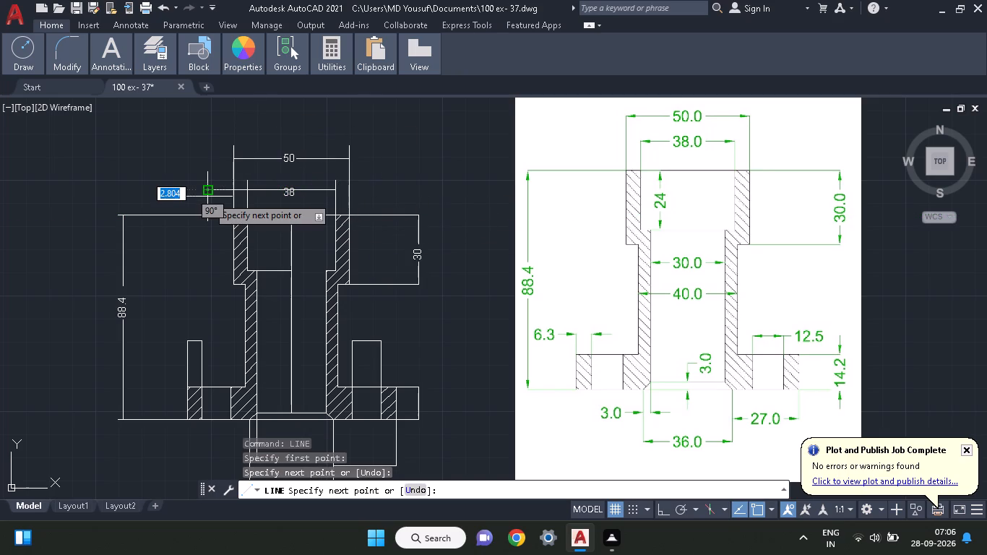
pyautogui.press('Escape')
# Draw a short vertical cutting line just right of the 38 text, down from the dimension line.
pyautogui.write('li')
pyautogui.click(230, 244)
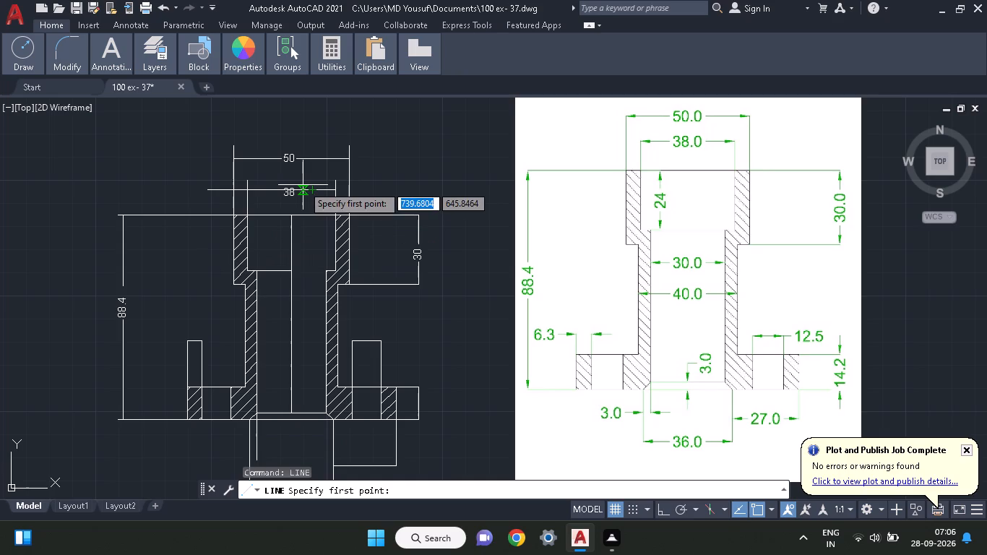
pyautogui.click(298, 189)
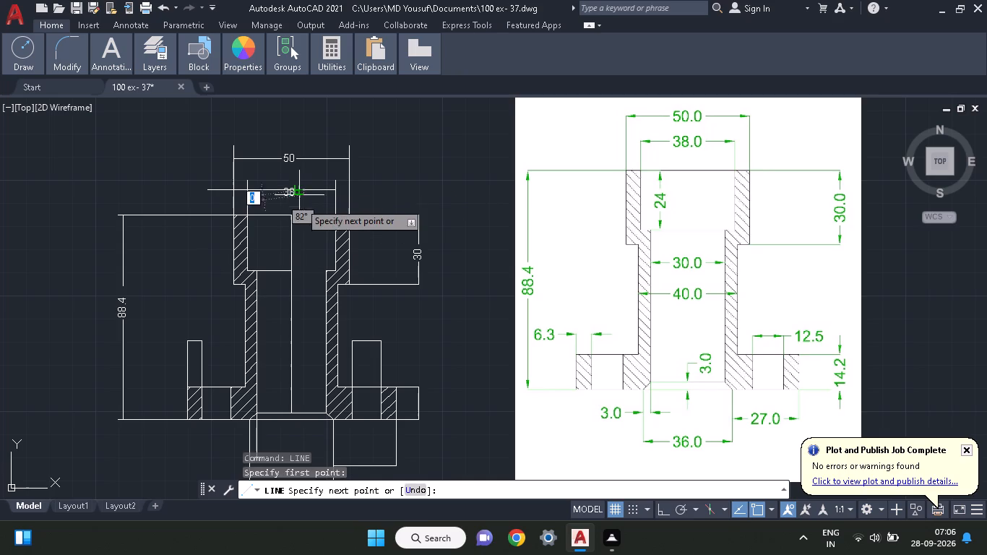
pyautogui.click(301, 207)
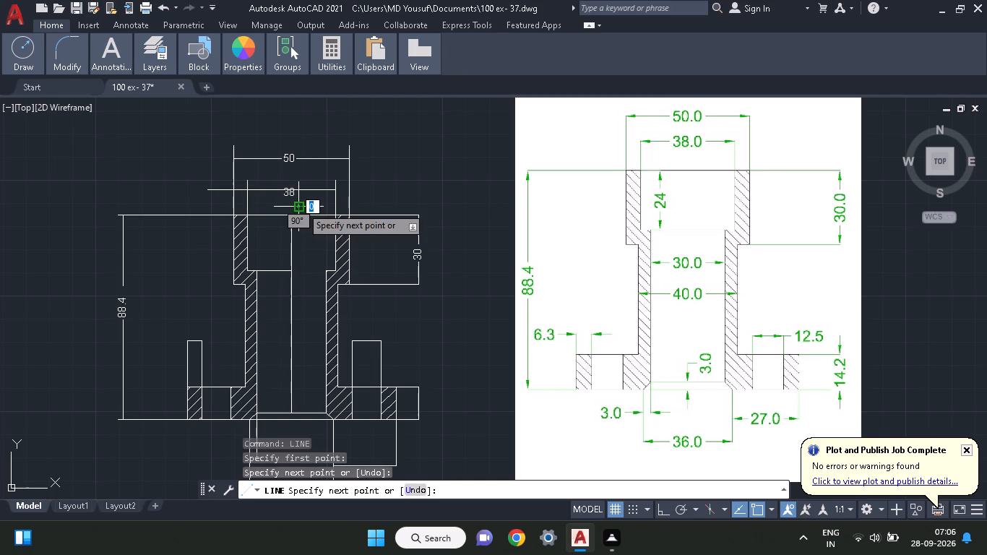
pyautogui.press('Escape')
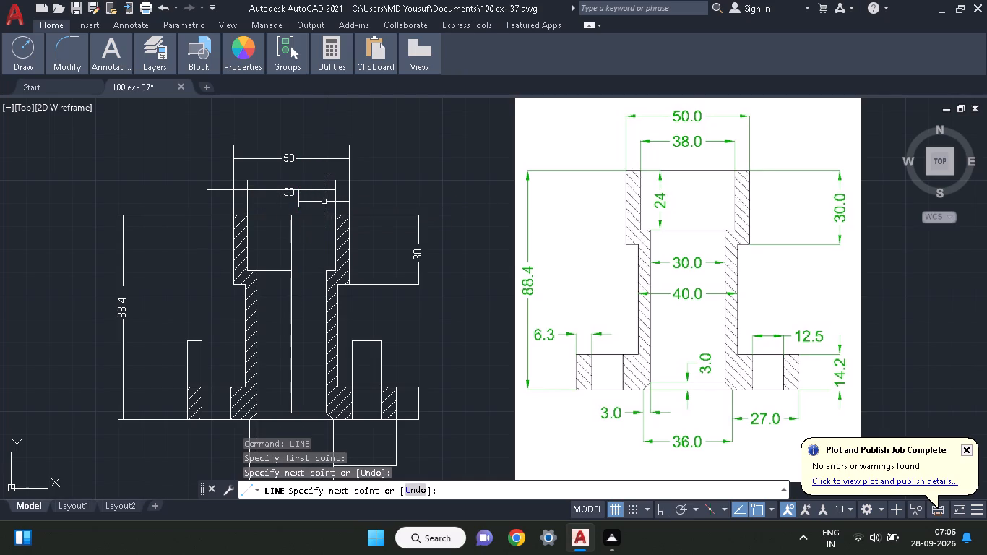
# Trim the line through the 38 text and its left overhang, and remove the short vertical cutting line.
pyautogui.write('tr')
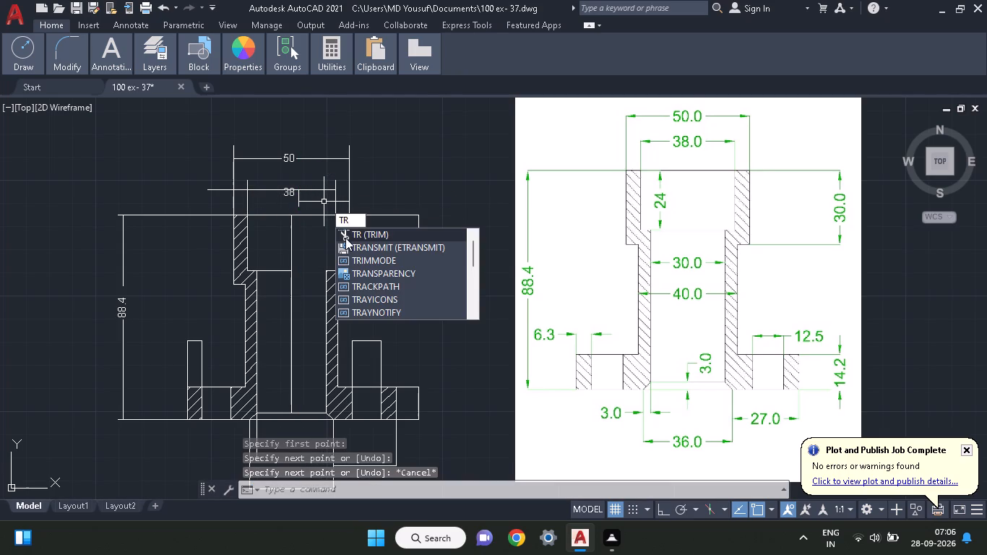
pyautogui.click(345, 238)
pyautogui.click(215, 190)
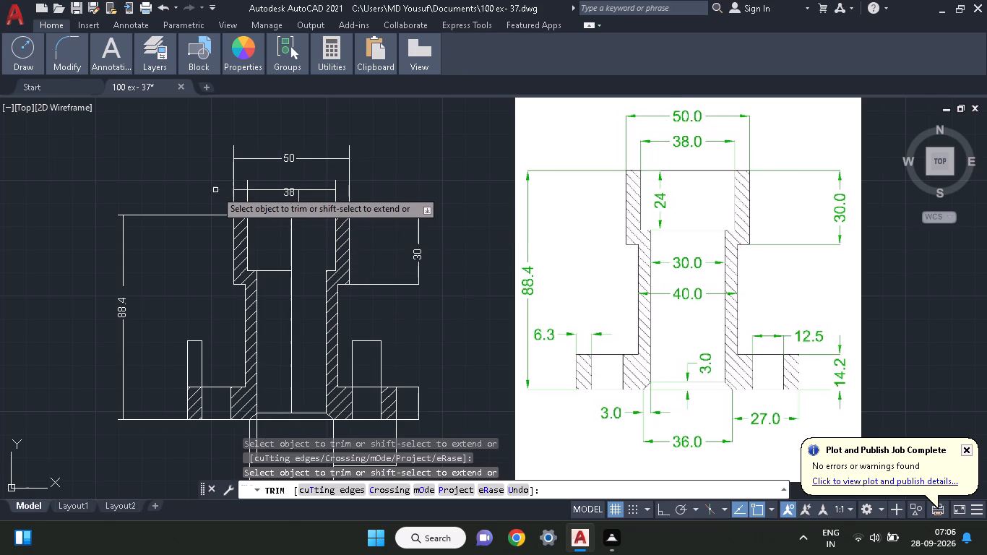
pyautogui.click(290, 190)
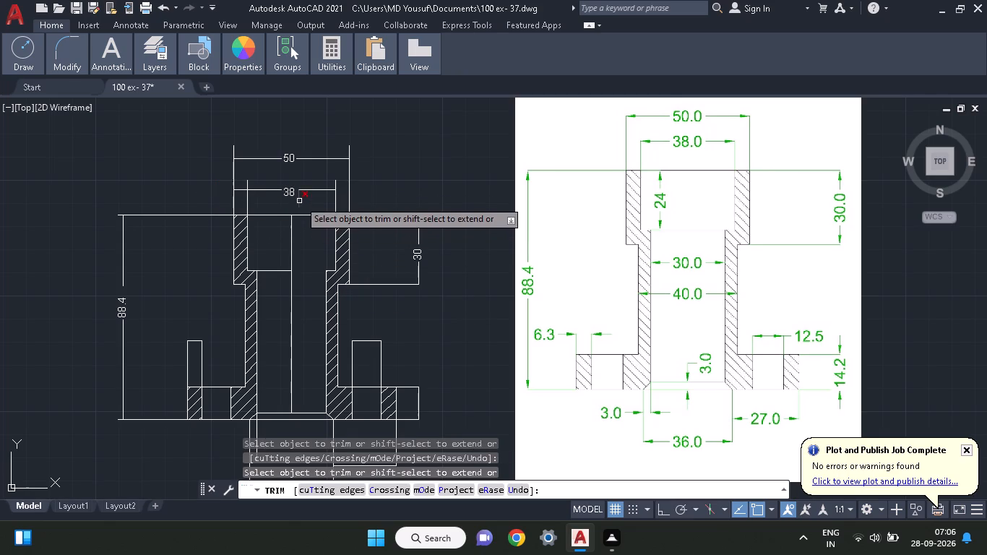
pyautogui.click(299, 200)
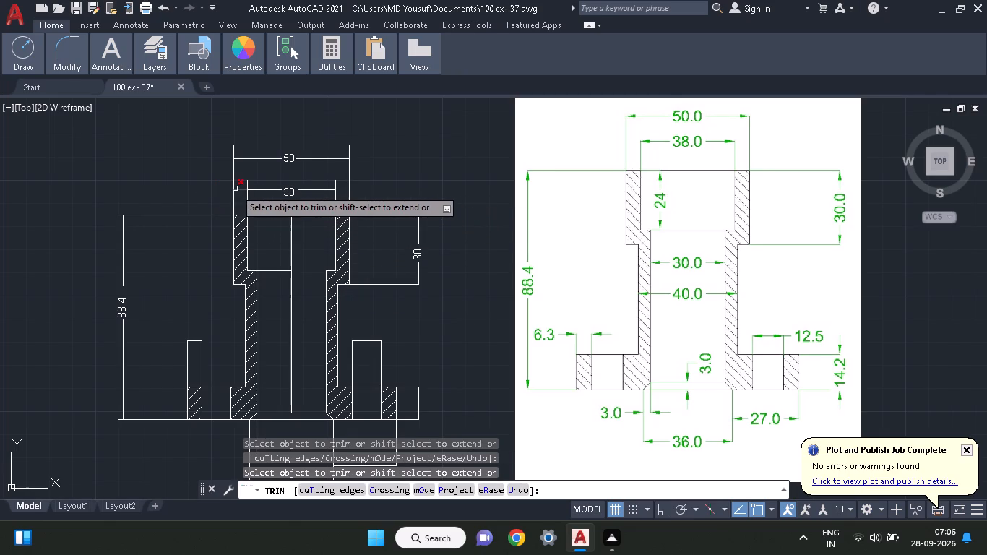
pyautogui.click(235, 189)
# Trim the ends of the 38 and 50 extension lines that project above their dimension lines.
pyautogui.click(247, 185)
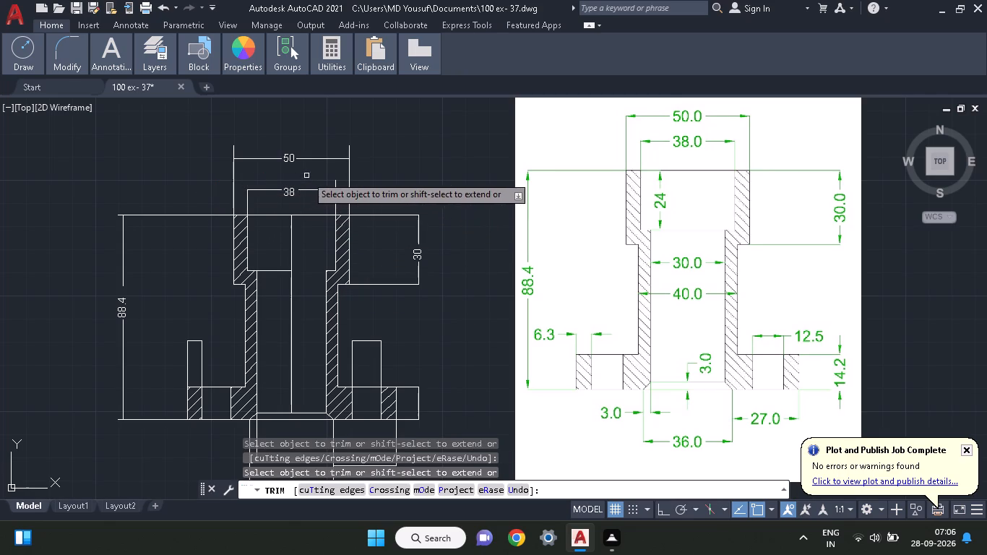
pyautogui.click(333, 186)
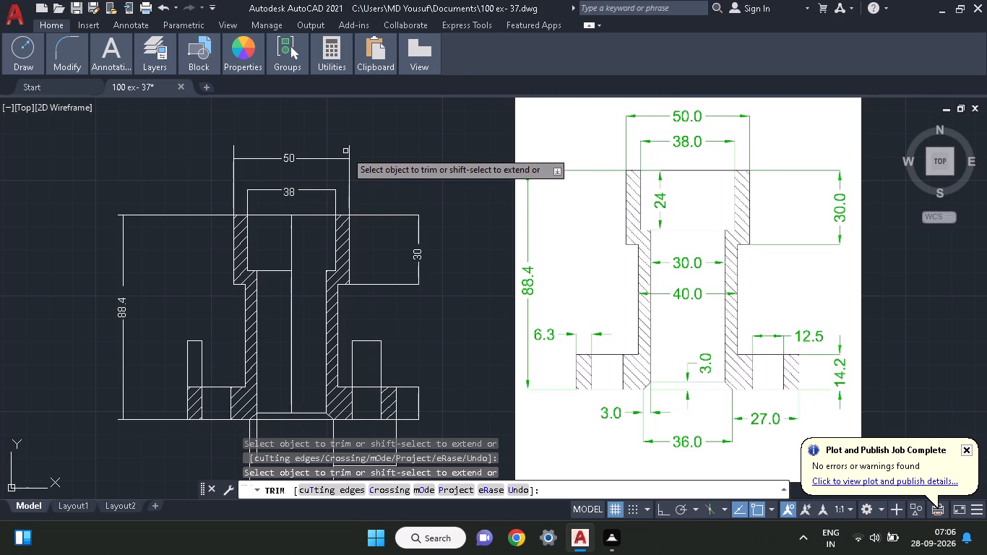
pyautogui.click(352, 151)
pyautogui.click(346, 151)
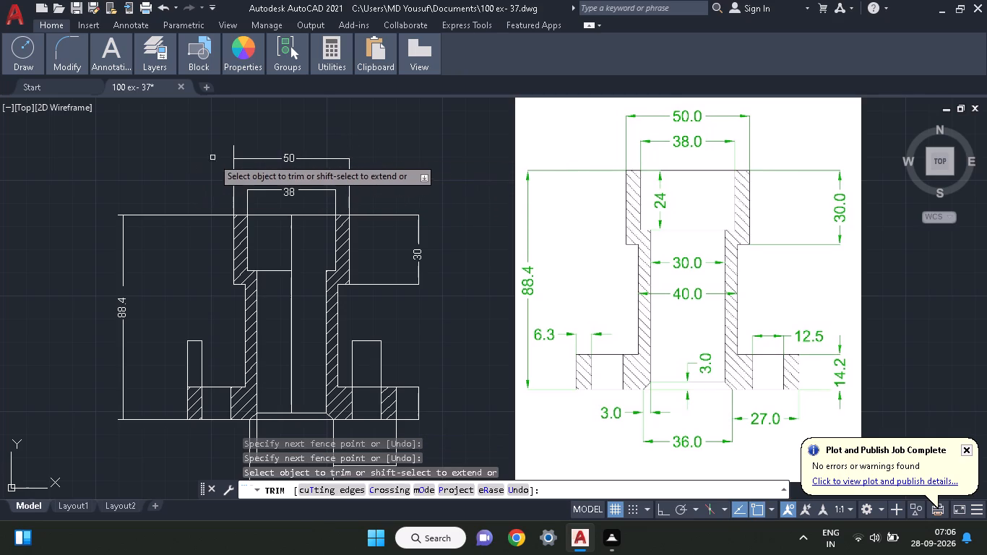
pyautogui.moveTo(249, 150); pyautogui.dragTo(215, 152)
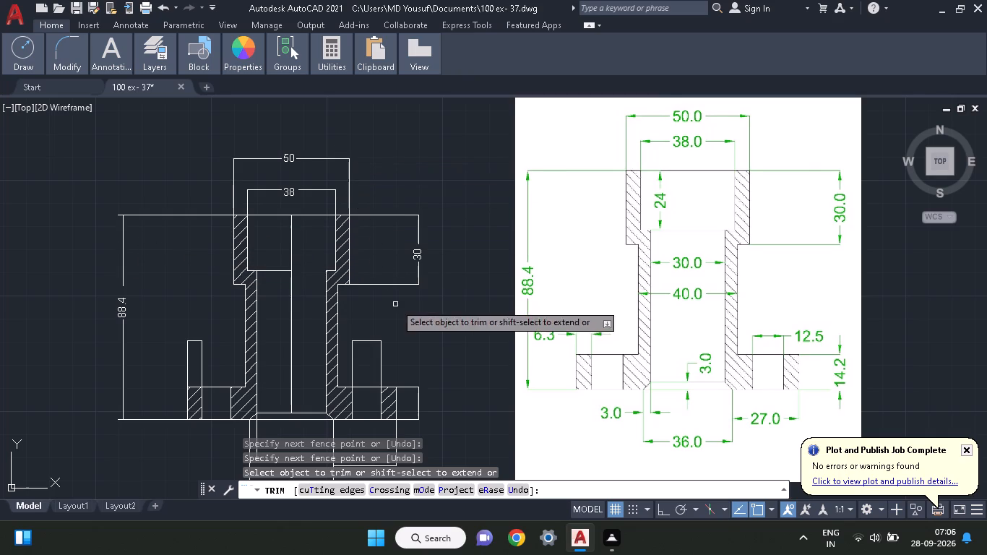
pyautogui.moveTo(395, 304); pyautogui.dragTo(379, 287, button='middle')
pyautogui.rightClick(371, 90)
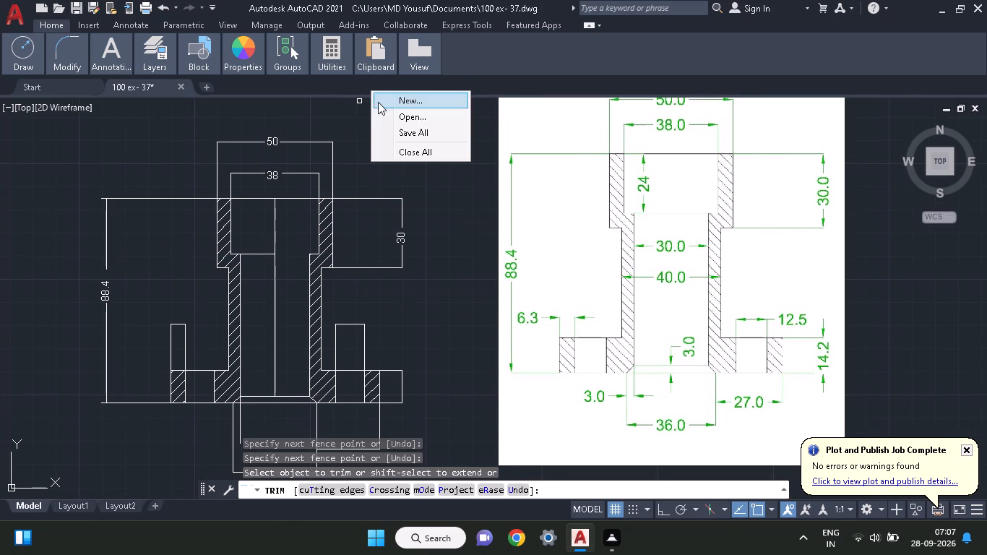
pyautogui.click(328, 124)
pyautogui.rightClick(331, 124)
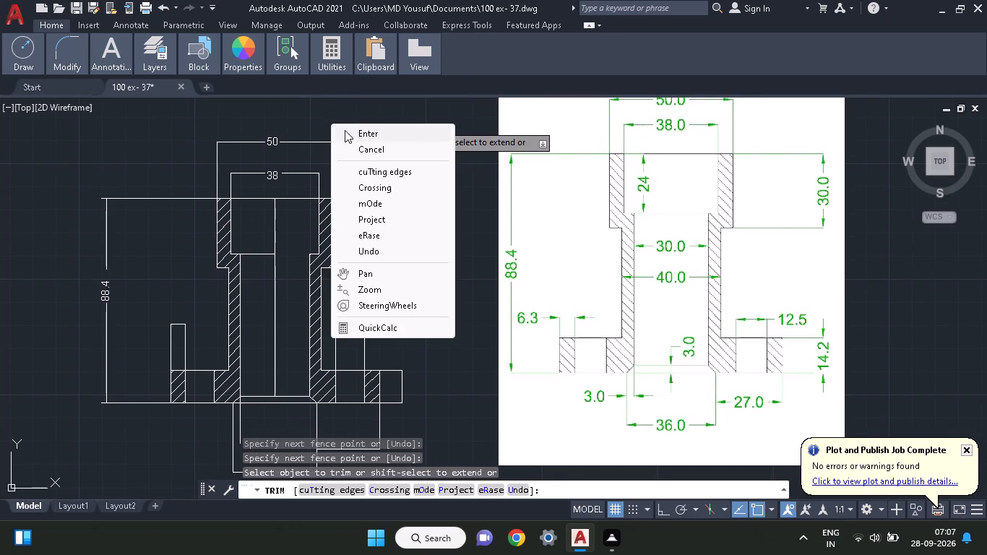
pyautogui.click(345, 130)
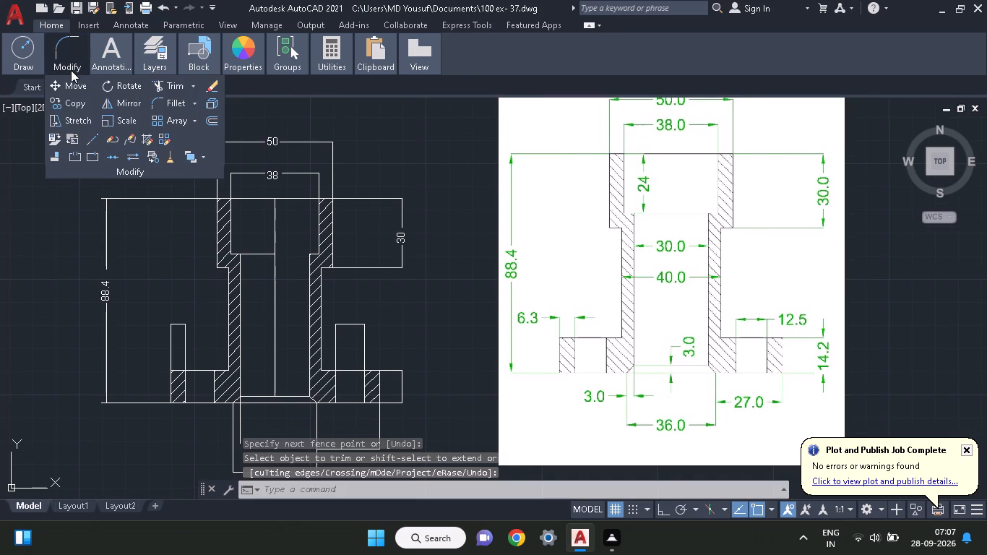
# Draw a vertical 24-unit dimension line inside the upper bore, from the left half of its step line up to the top edge.
pyautogui.click(26, 65)
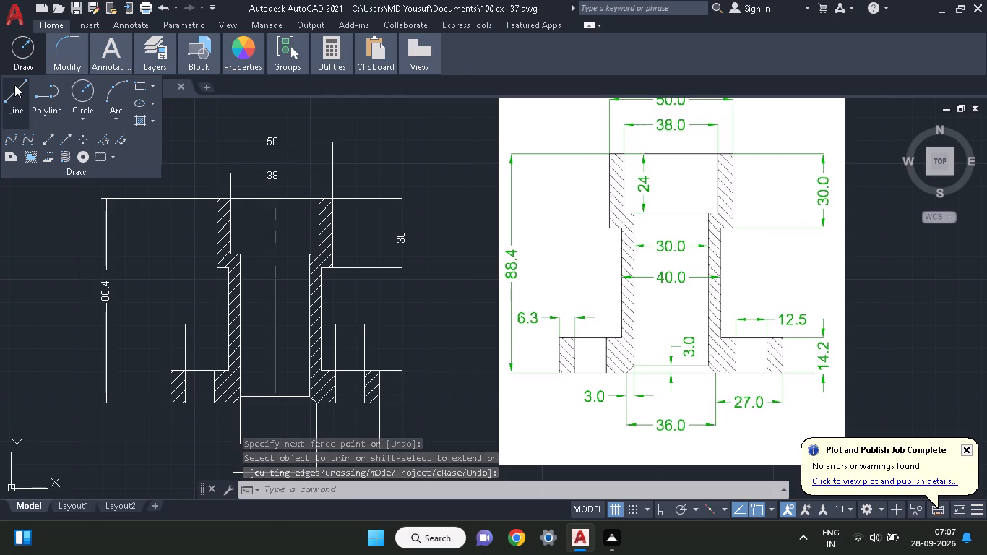
pyautogui.click(14, 85)
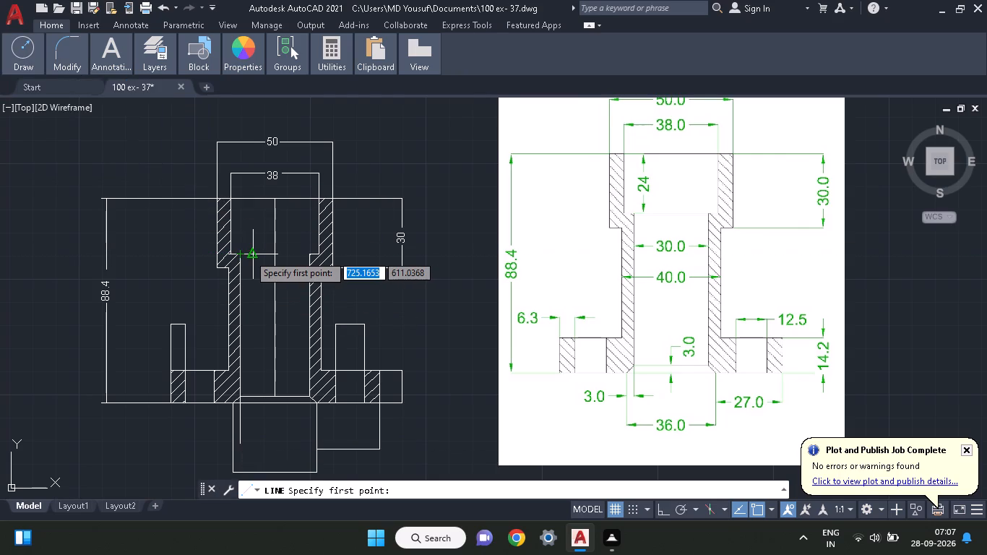
pyautogui.click(247, 254)
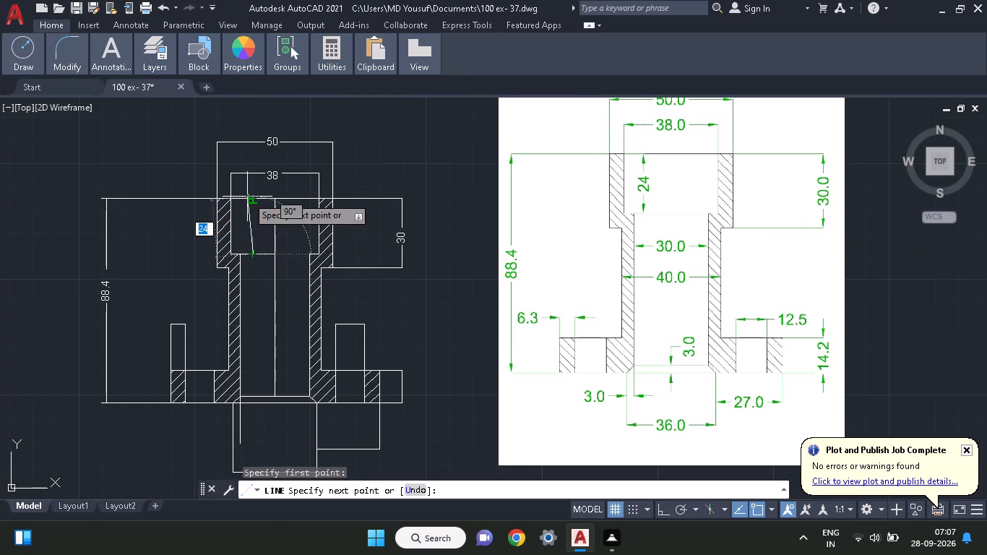
pyautogui.click(254, 198)
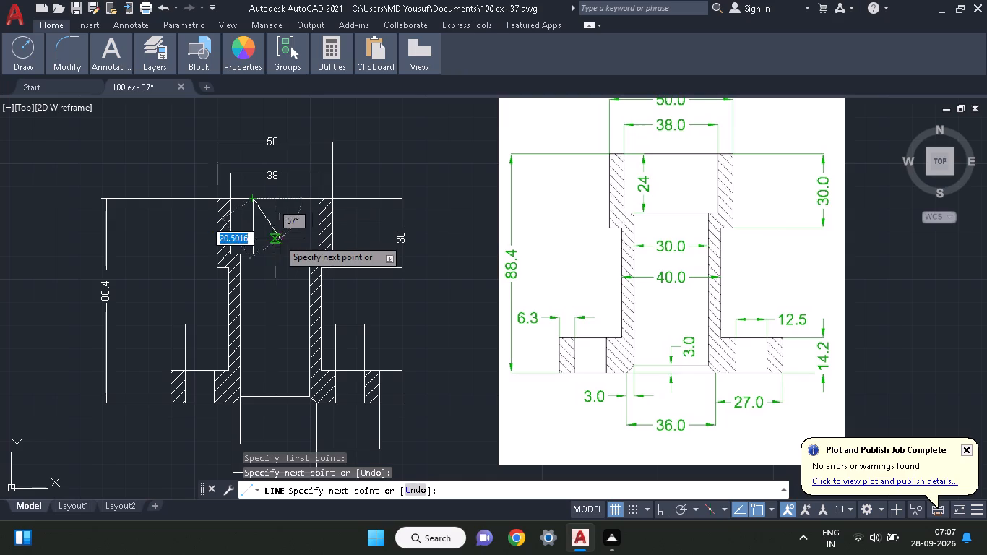
pyautogui.rightClick(294, 235)
pyautogui.click(320, 246)
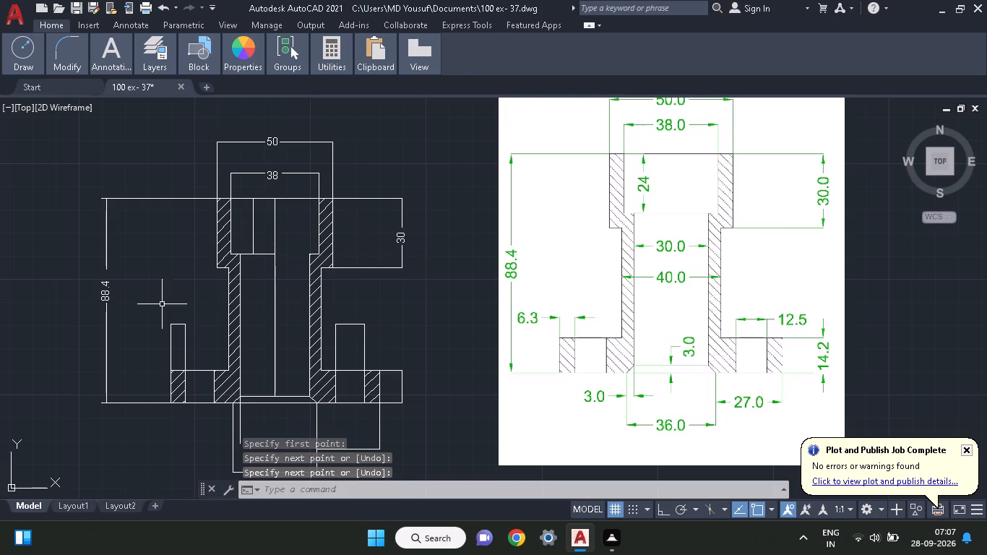
# Copy the 88.4 text from the overall height dimension to the midpoint of the vertical dimension line in the upper bore.
pyautogui.click(105, 298)
pyautogui.rightClick(118, 311)
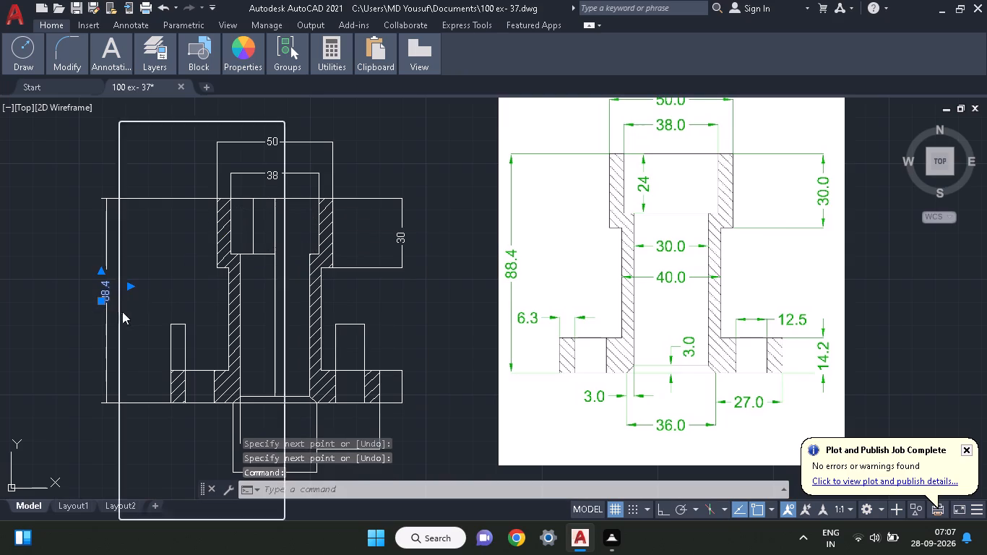
pyautogui.click(152, 280)
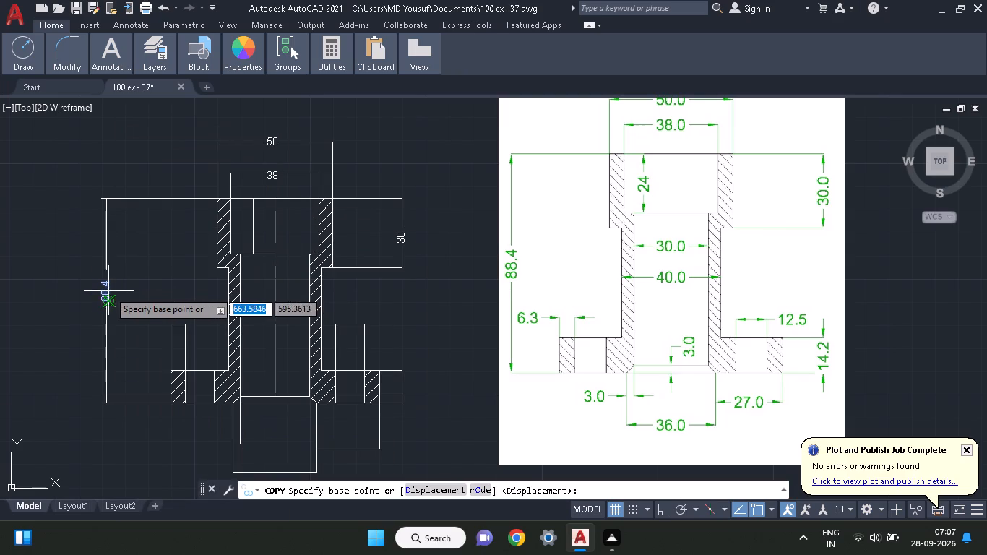
pyautogui.click(103, 300)
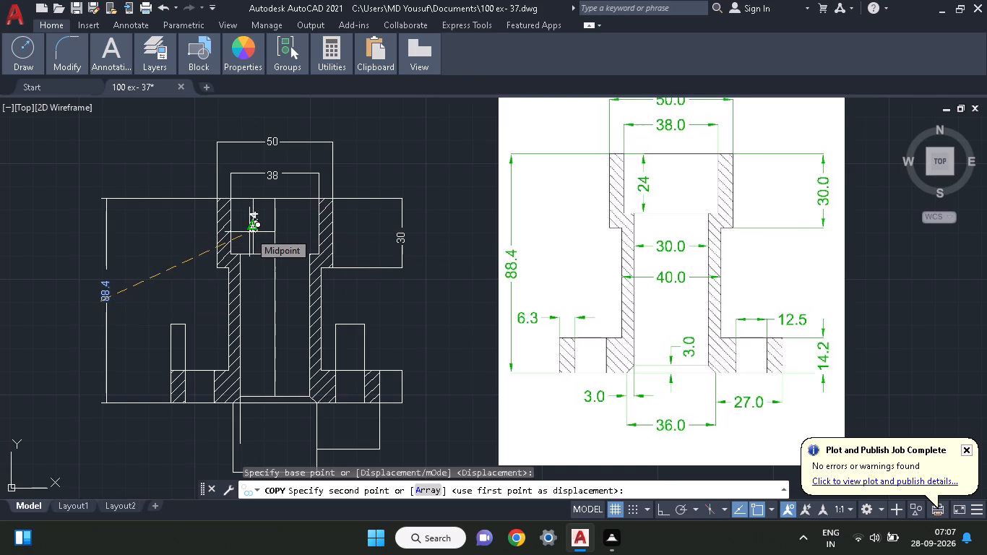
pyautogui.click(249, 232)
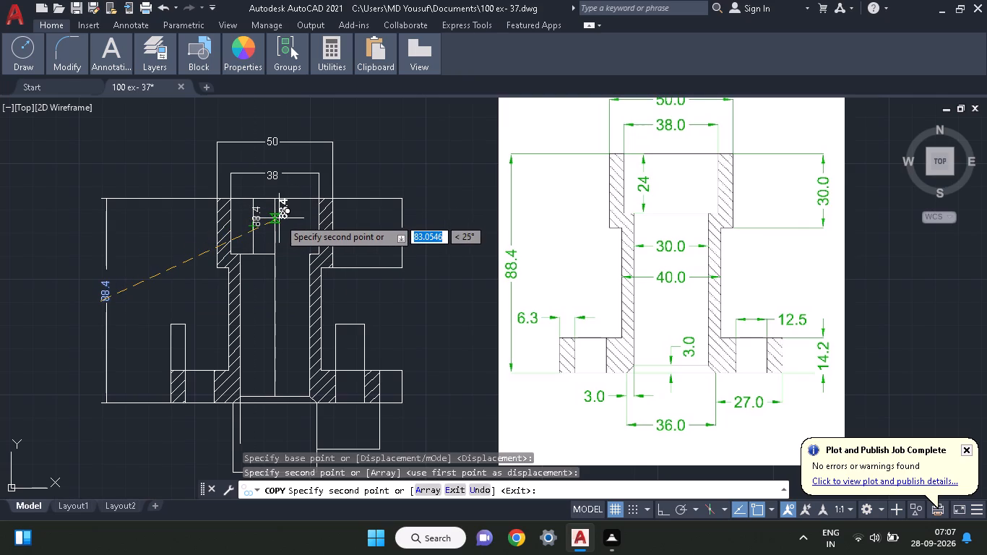
pyautogui.press('Escape')
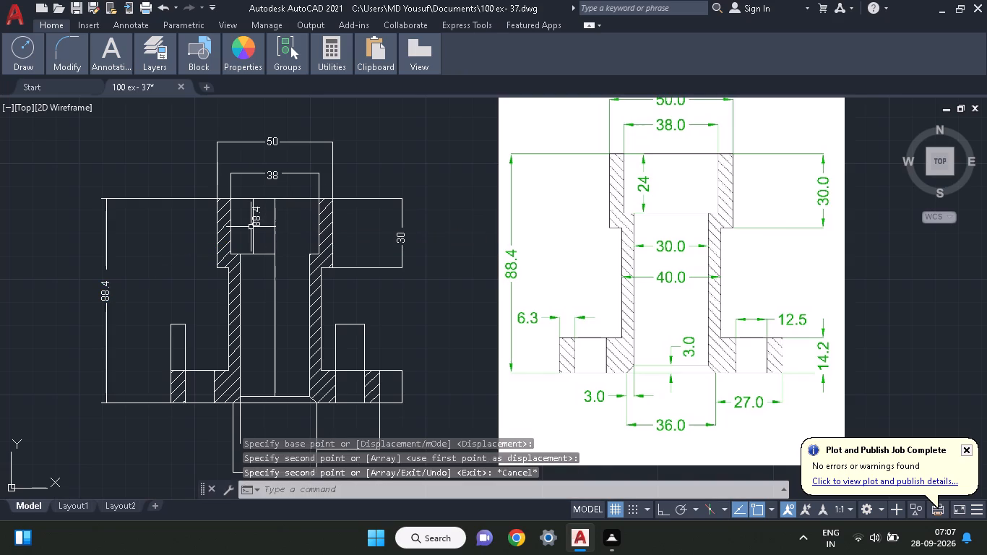
# Move the copied 88.4 text slightly down along the upper bore's vertical dimension line to centre it.
pyautogui.click(259, 220)
pyautogui.write('mo')
pyautogui.click(280, 268)
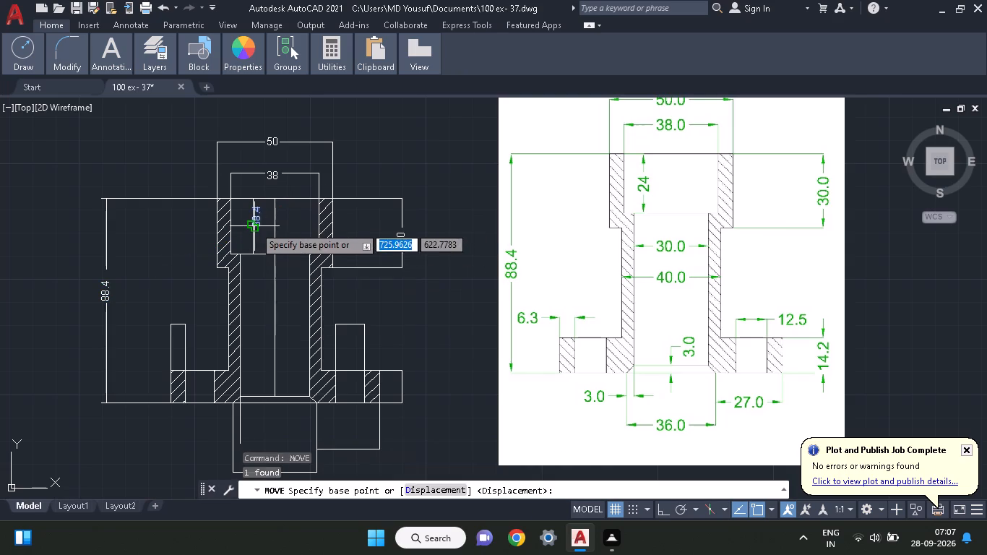
pyautogui.click(254, 225)
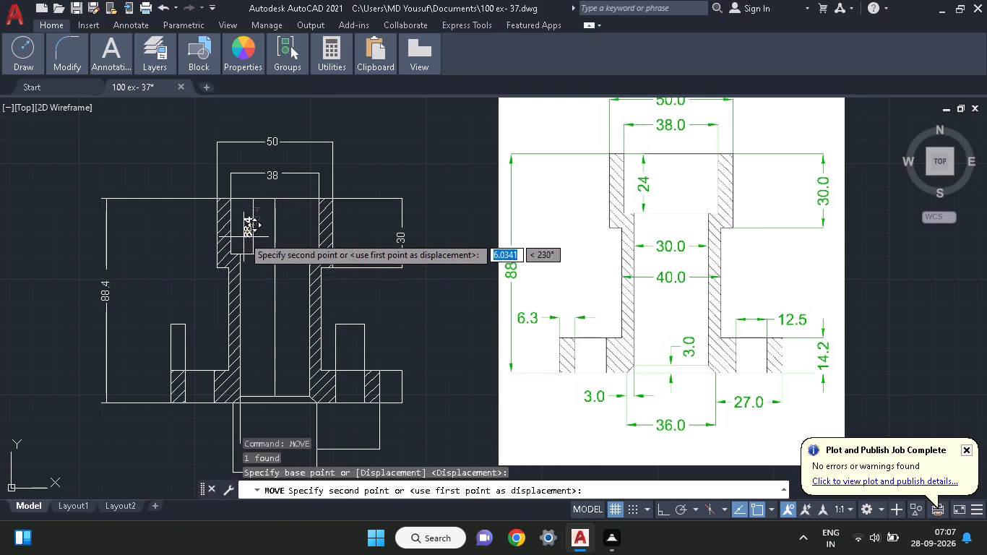
pyautogui.click(249, 236)
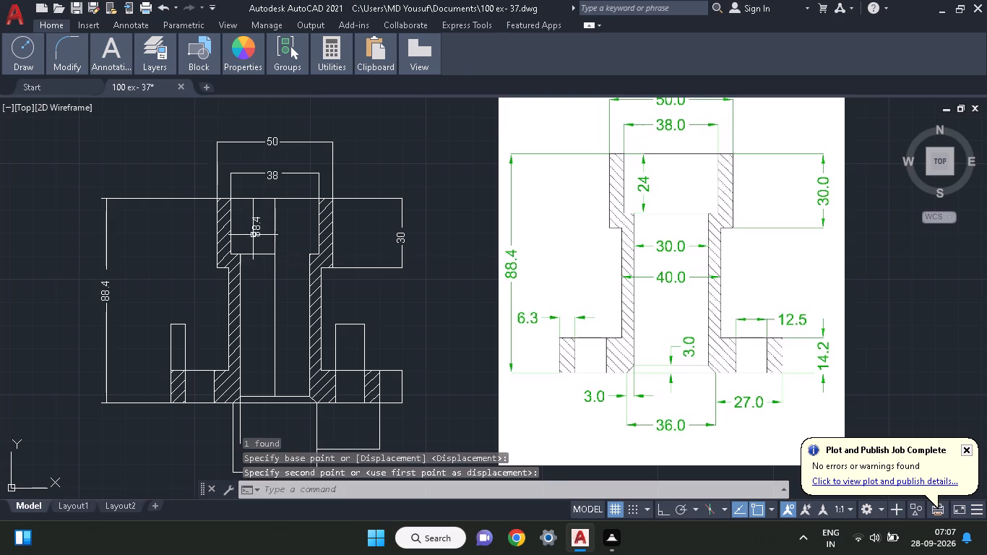
pyautogui.press('Escape')
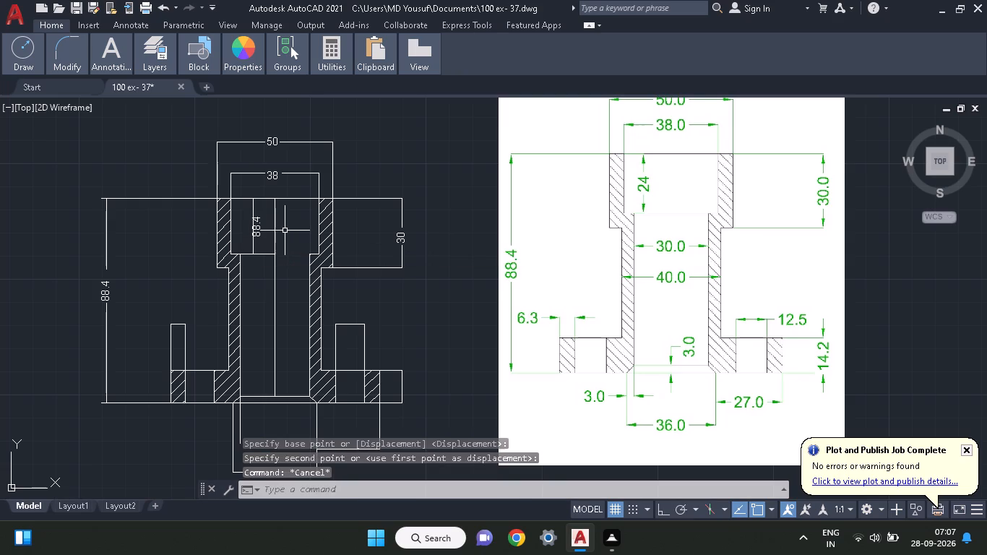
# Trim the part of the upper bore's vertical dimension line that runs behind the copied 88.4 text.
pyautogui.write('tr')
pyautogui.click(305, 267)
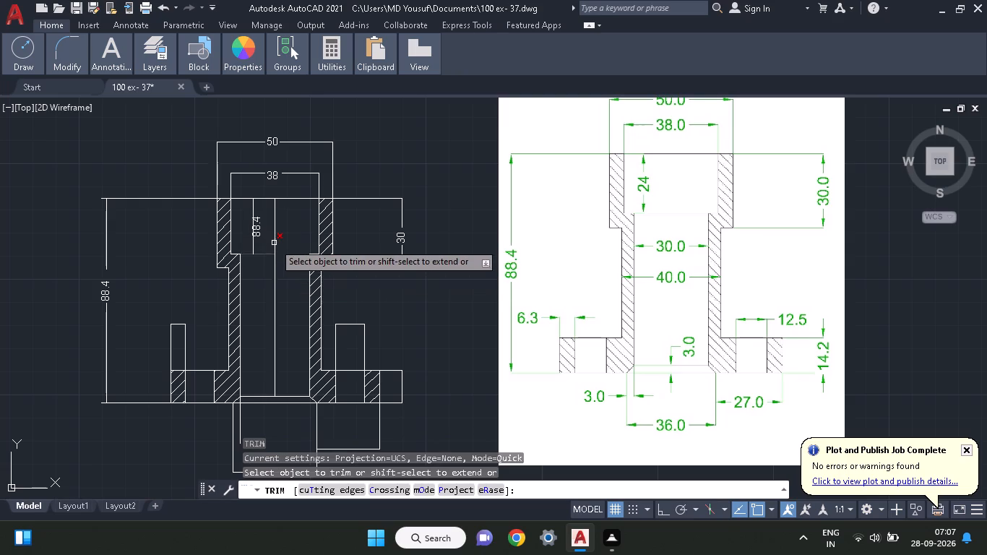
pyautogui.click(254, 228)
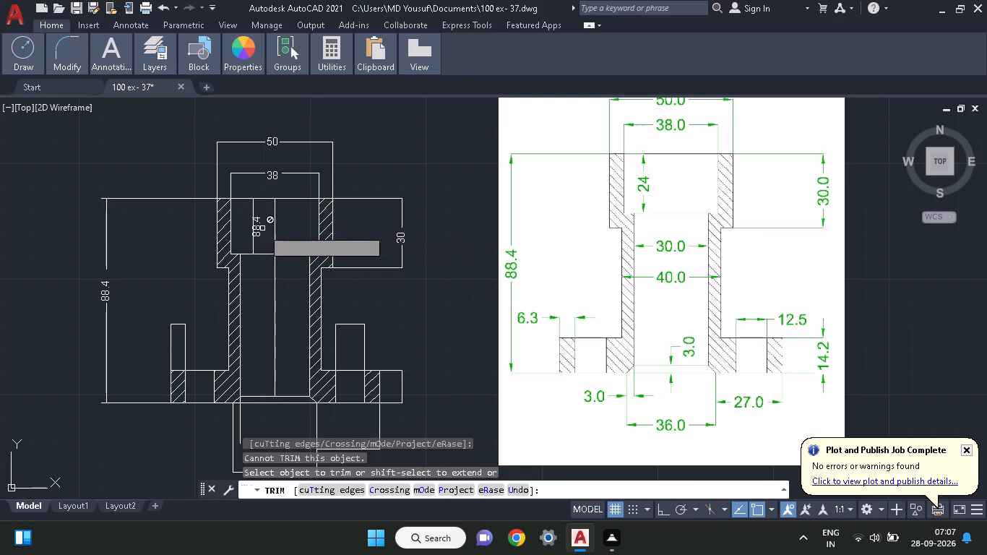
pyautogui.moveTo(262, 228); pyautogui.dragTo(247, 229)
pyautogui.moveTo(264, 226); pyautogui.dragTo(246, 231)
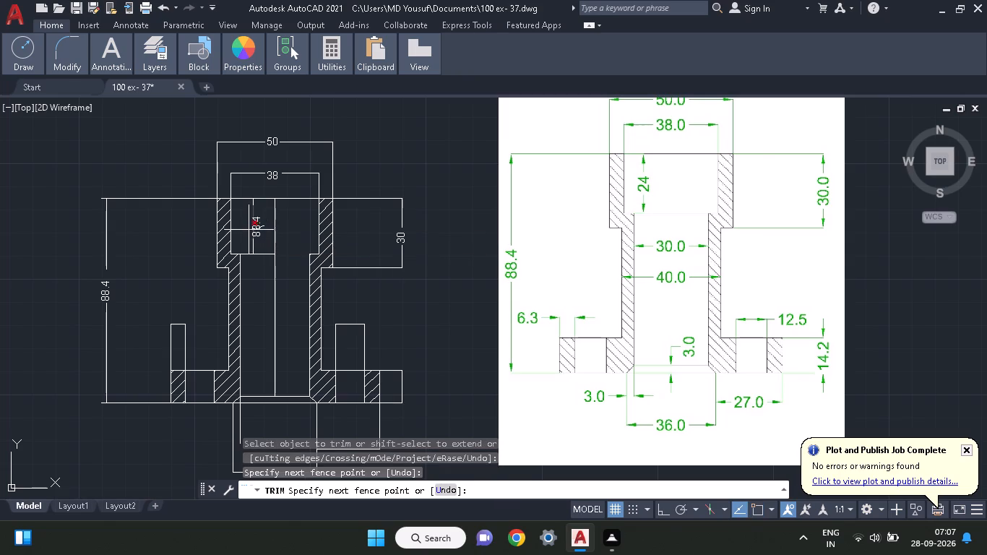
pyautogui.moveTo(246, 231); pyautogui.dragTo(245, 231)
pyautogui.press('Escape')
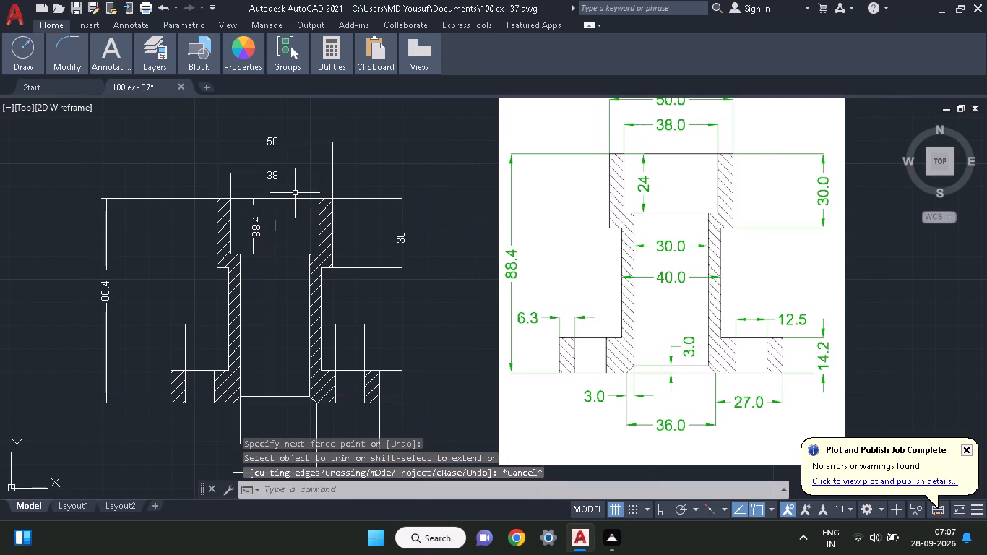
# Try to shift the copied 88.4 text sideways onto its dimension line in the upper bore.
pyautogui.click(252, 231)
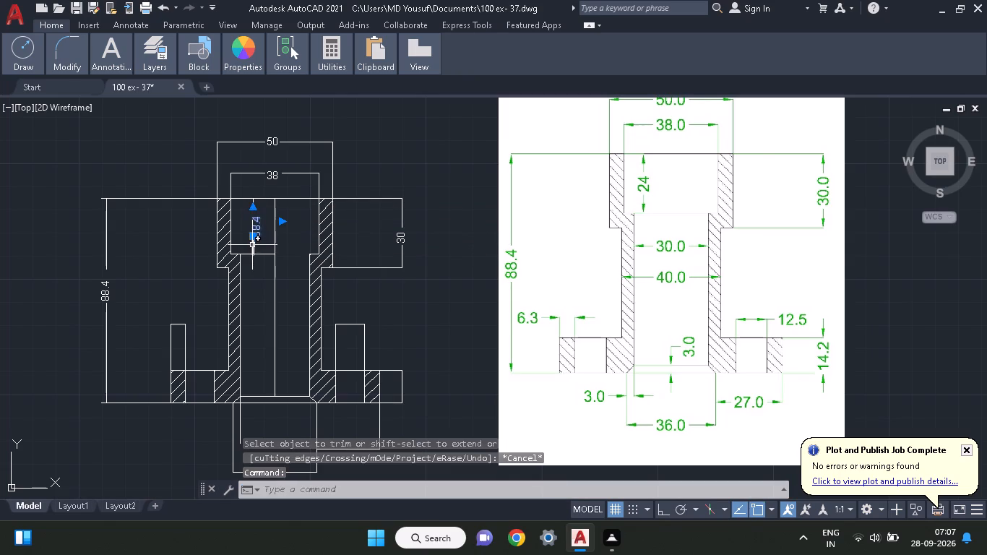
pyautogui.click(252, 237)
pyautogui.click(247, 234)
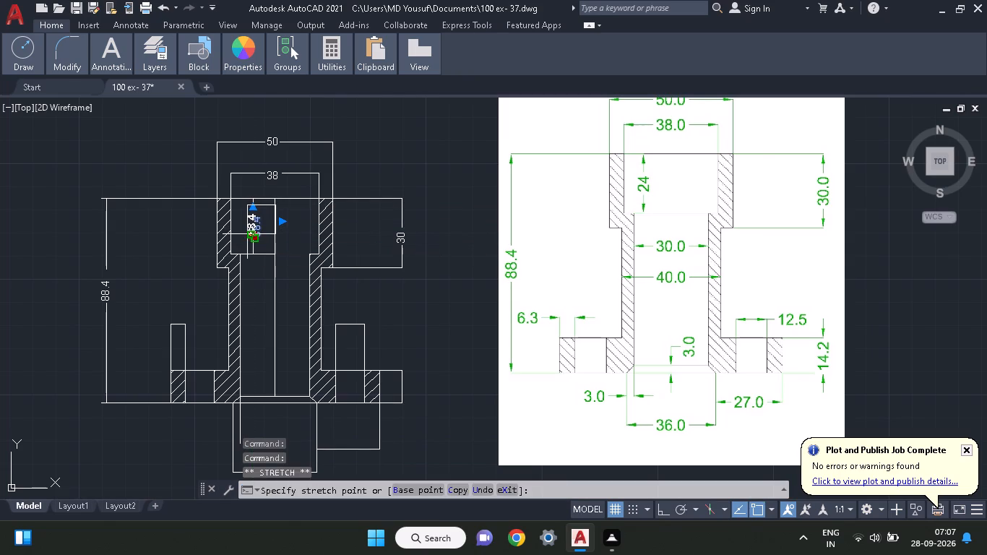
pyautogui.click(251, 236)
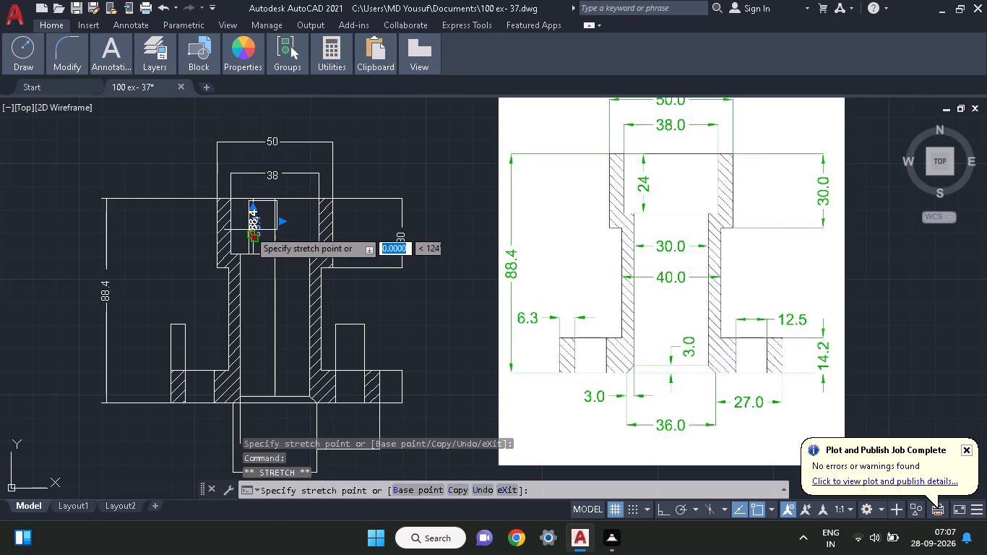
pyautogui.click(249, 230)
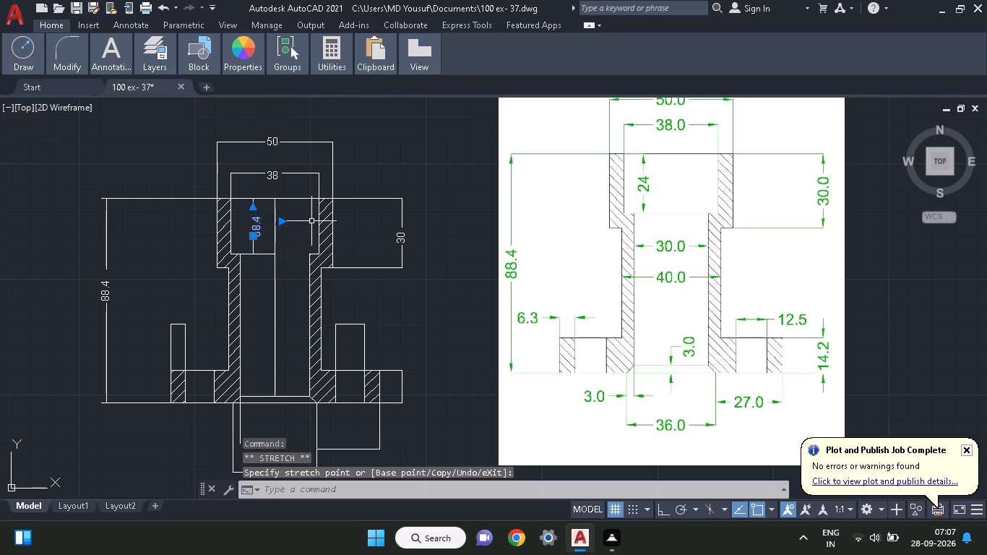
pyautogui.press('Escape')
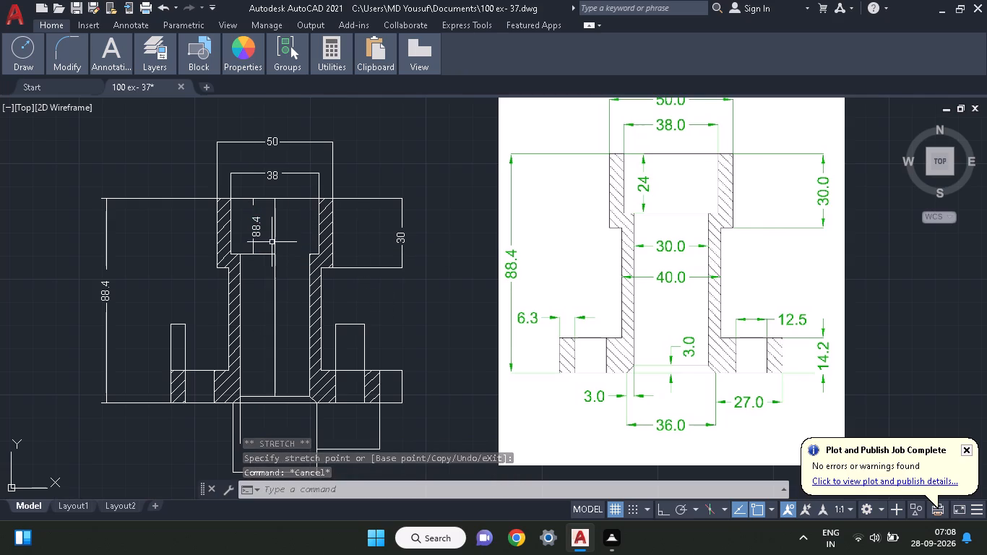
# Change the copied text in the upper bore to 24.
pyautogui.doubleClick(256, 228)
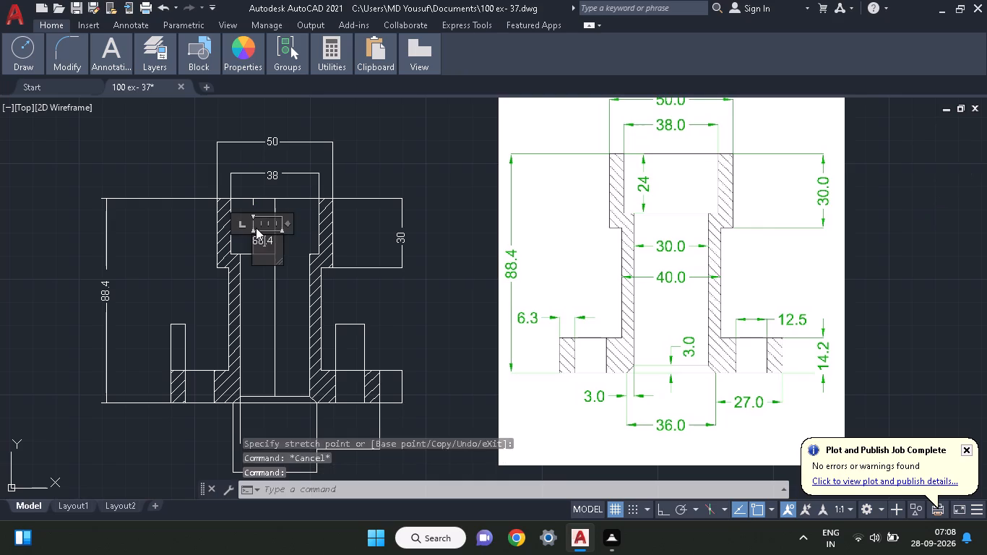
pyautogui.write('24')
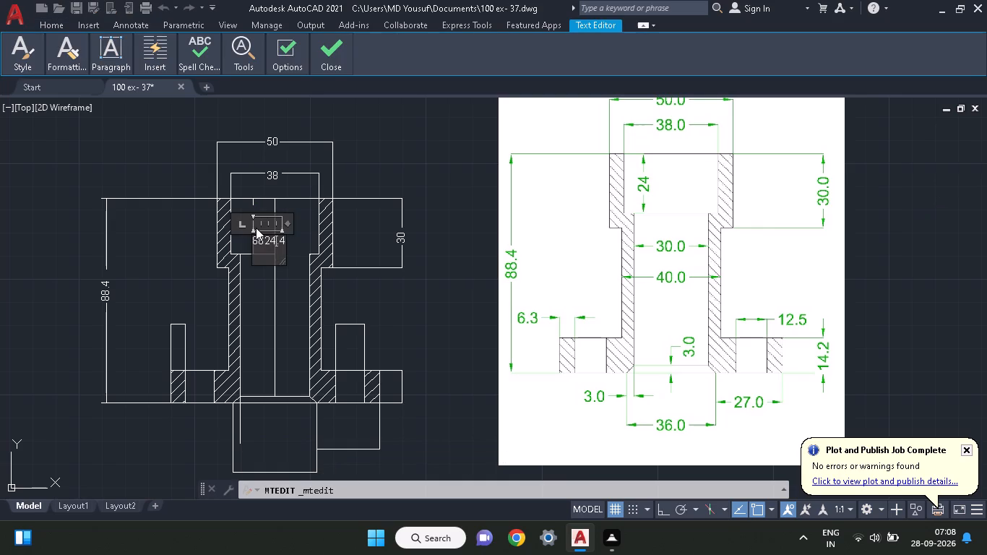
pyautogui.press('BackSpace')
pyautogui.press('BackSpace')
pyautogui.press('BackSpace')
pyautogui.press('BackSpace')
pyautogui.press('2')
pyautogui.click(257, 270)
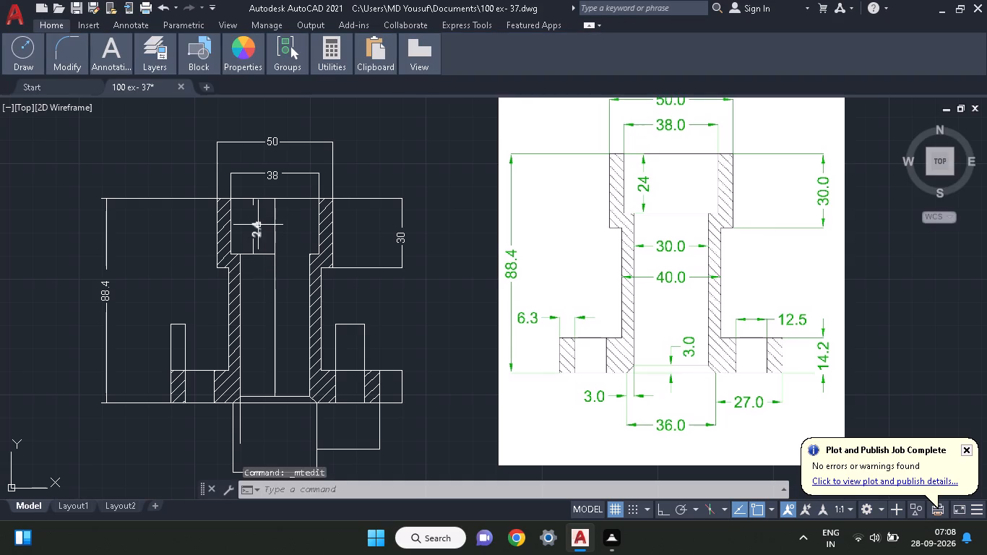
pyautogui.doubleClick(258, 225)
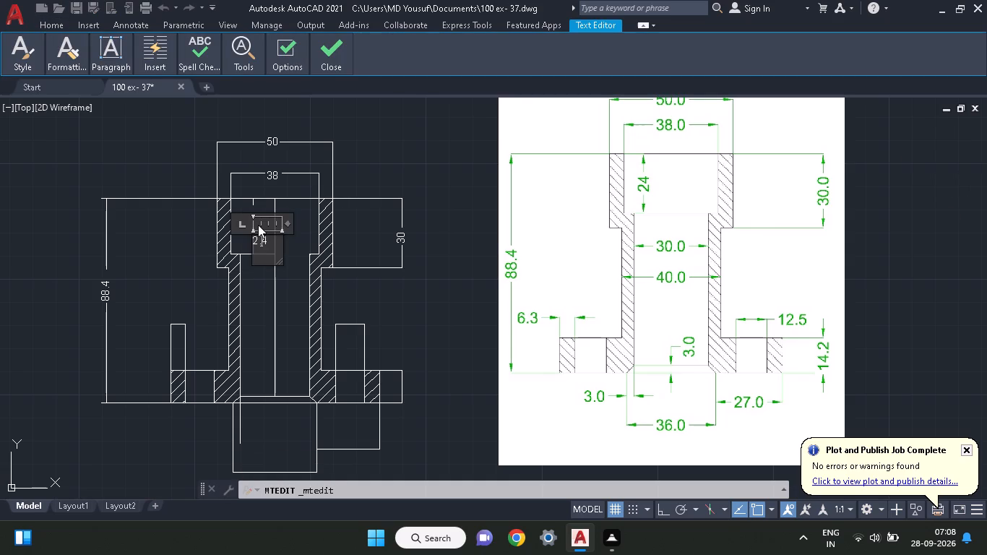
pyautogui.press('BackSpace')
pyautogui.click(293, 232)
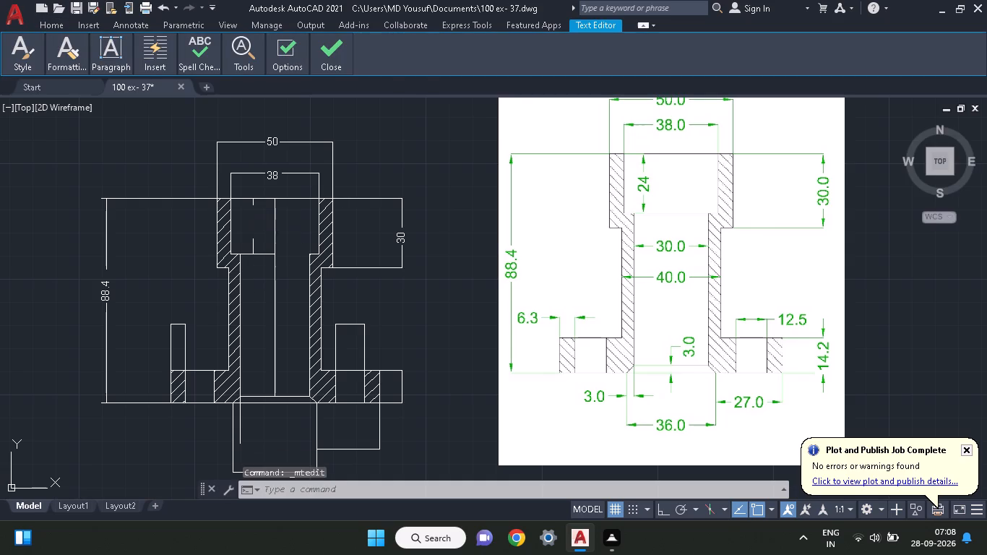
# Move the 24 text up to the middle of the gap in its dimension line.
pyautogui.click(257, 228)
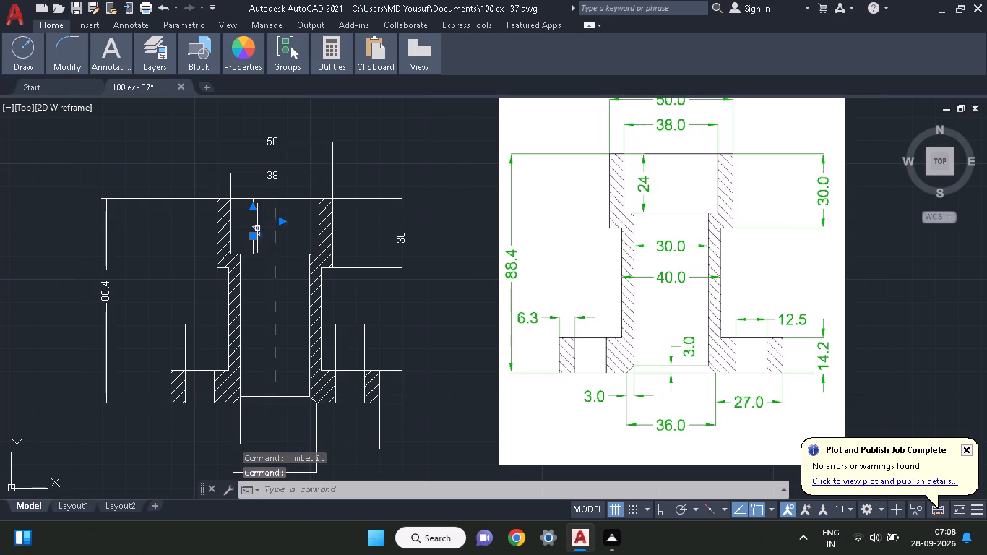
pyautogui.click(252, 239)
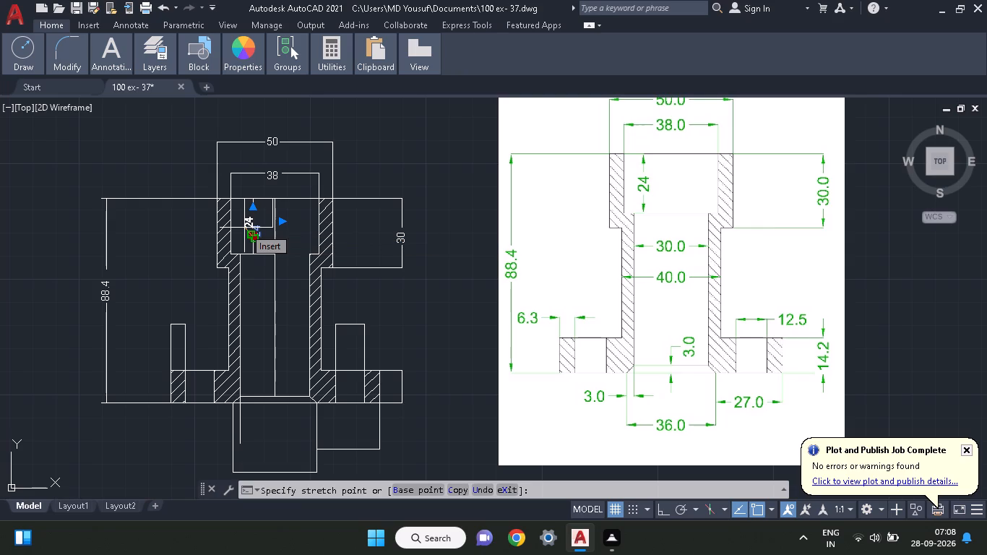
pyautogui.click(245, 228)
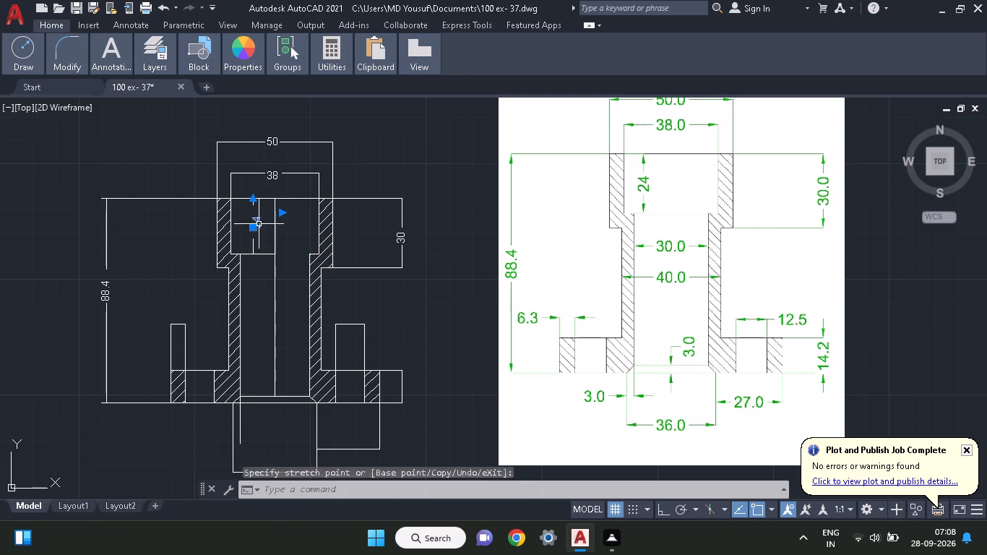
pyautogui.press('Escape')
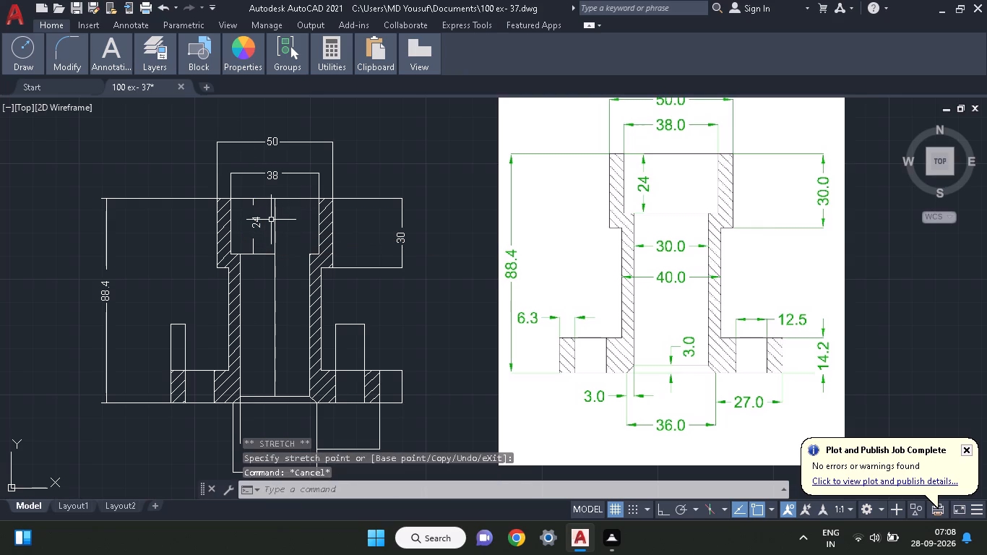
# Draw a vertical line bridging the gap beside the 24 text, between the ends of the two remaining dimension line stubs.
pyautogui.keyDown('ctrl'); pyautogui.scroll(2, 269, 219); pyautogui.keyUp('ctrl')
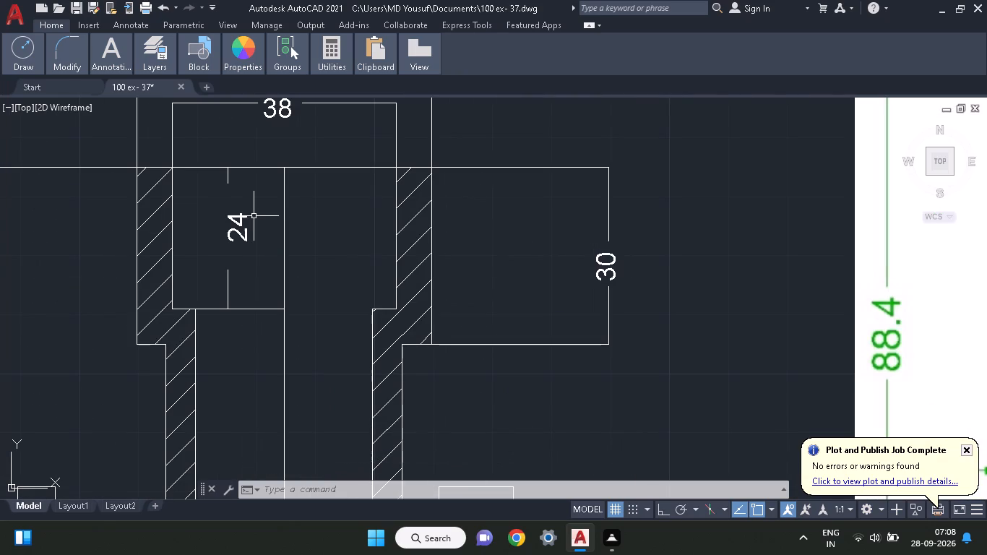
pyautogui.write('li')
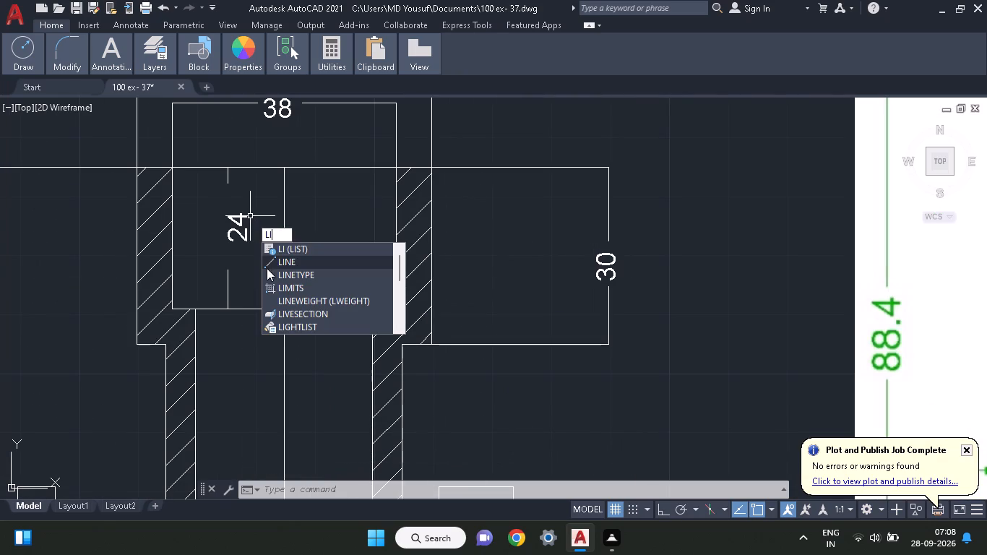
pyautogui.click(276, 259)
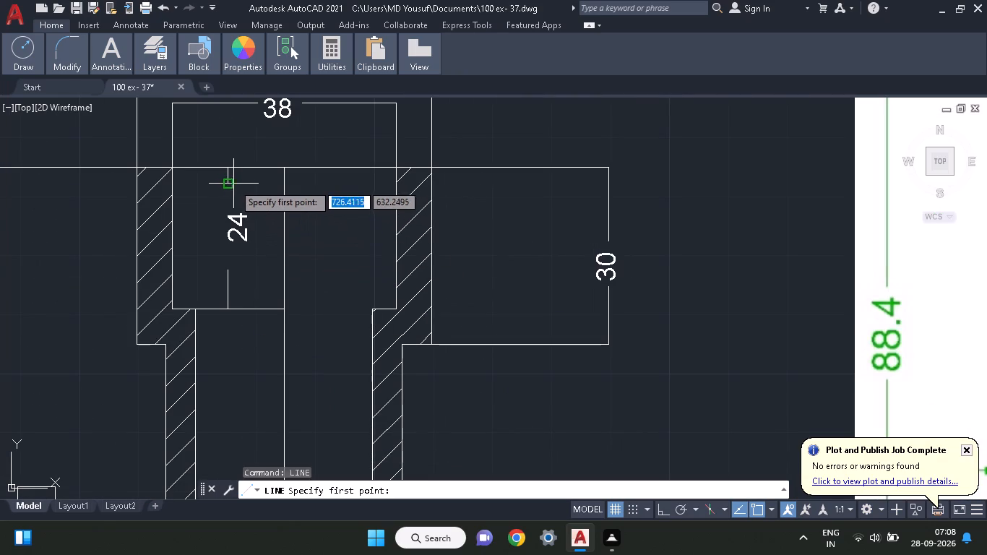
pyautogui.click(225, 184)
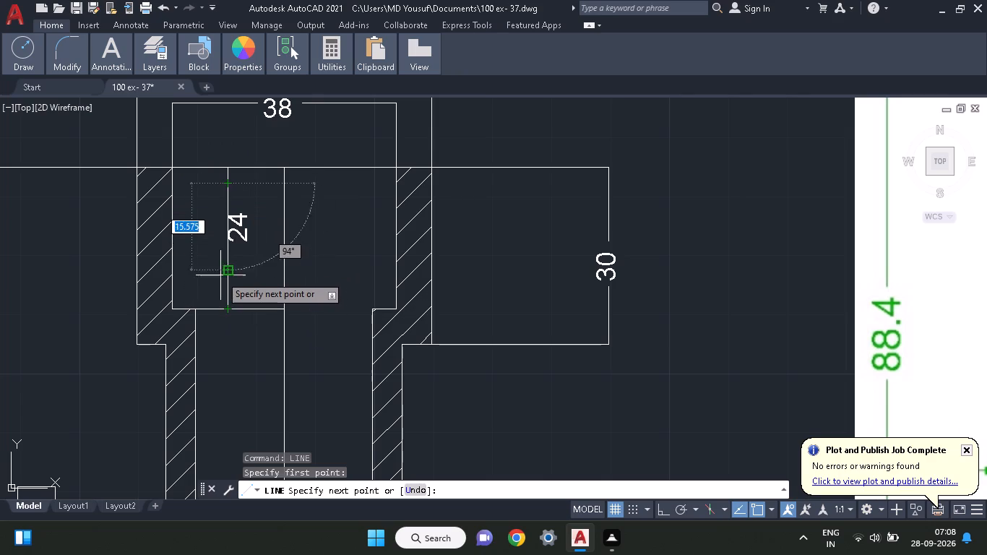
pyautogui.click(225, 270)
pyautogui.press('Escape')
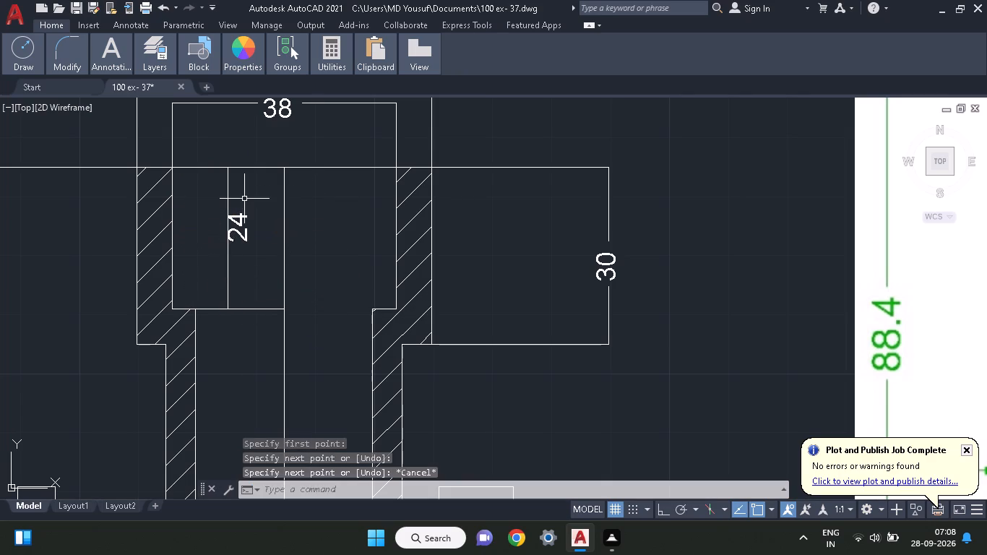
# Draw two horizontal helper lines, each about 6 units long, across the dimension line just above and just below the 24 text.
pyautogui.write('l')
pyautogui.press('space')
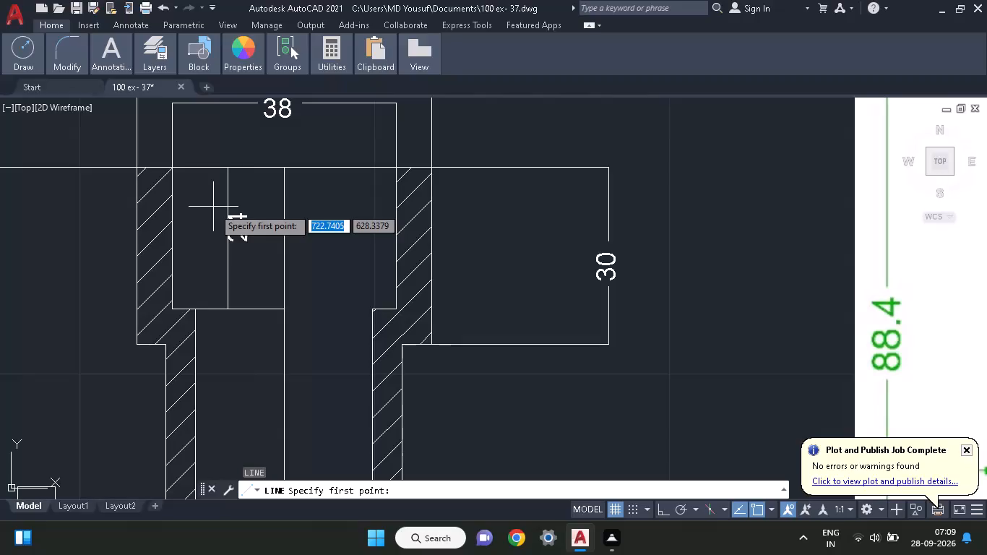
pyautogui.click(212, 207)
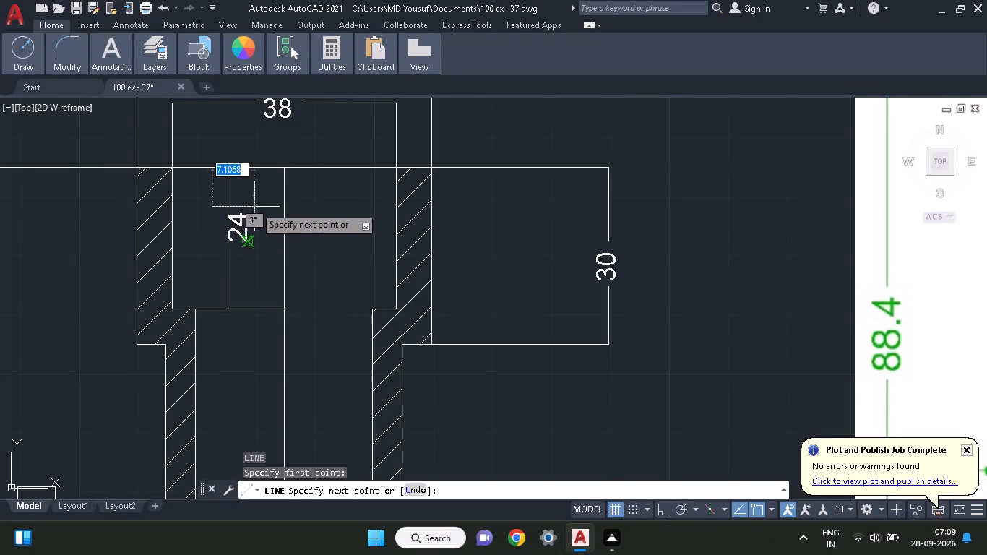
pyautogui.press('F8')
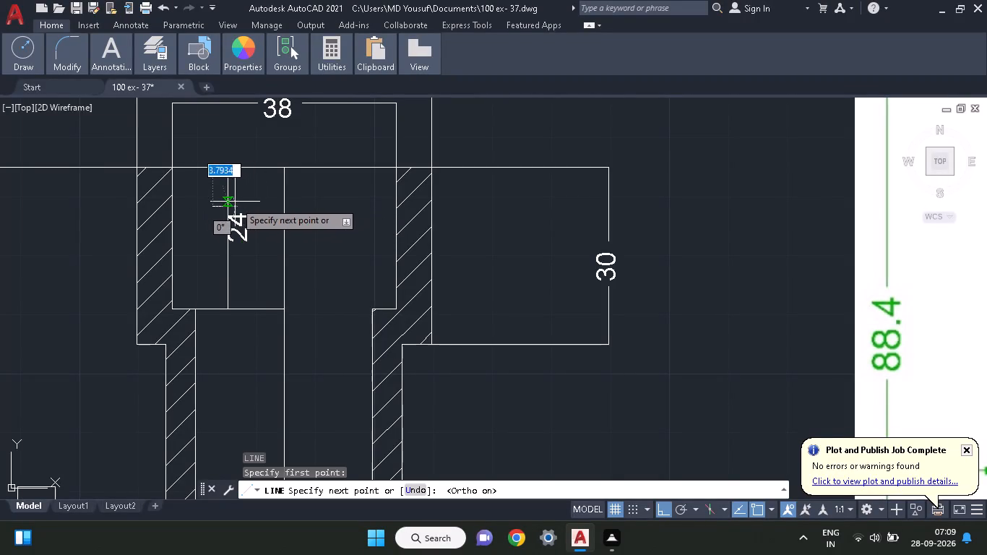
pyautogui.click(245, 202)
pyautogui.press('F8')
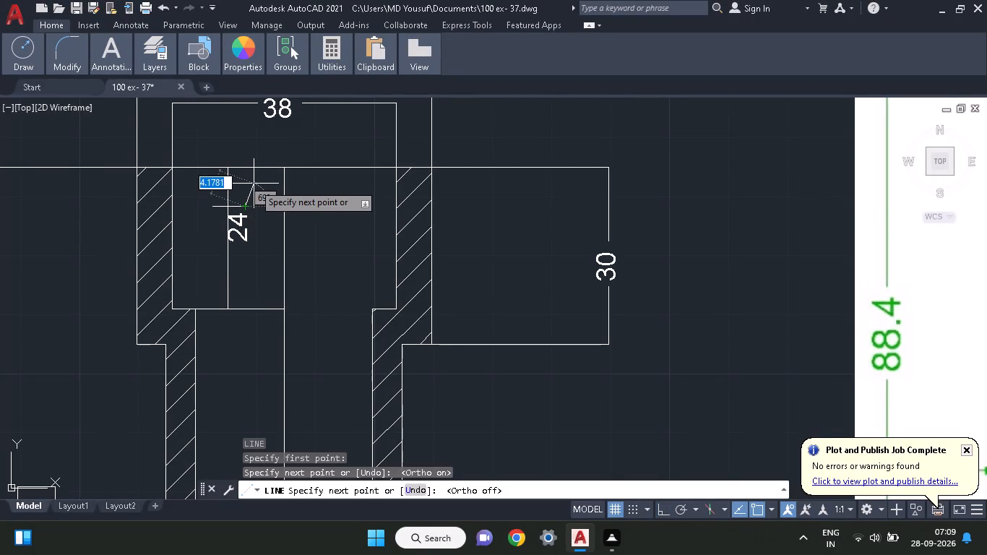
pyautogui.press('Escape')
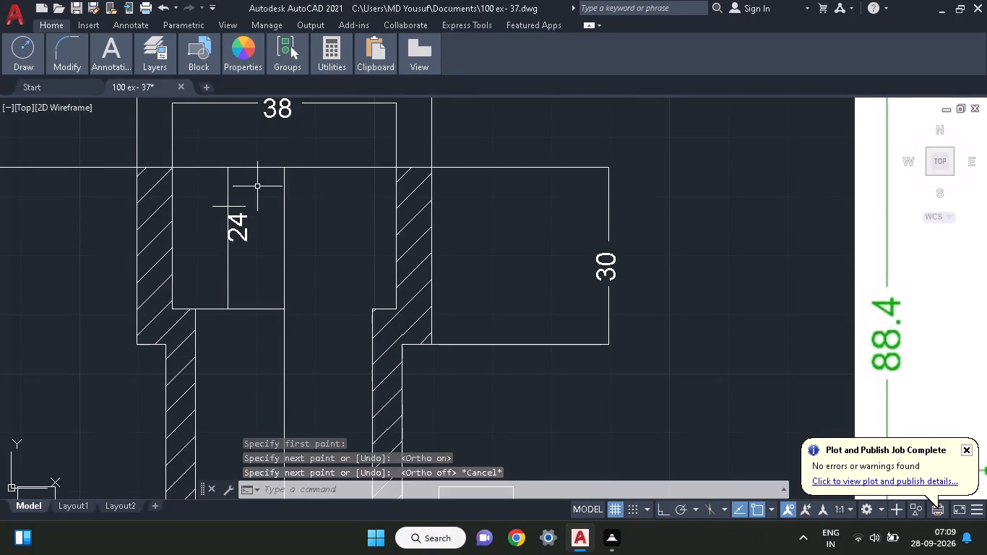
pyautogui.write('l')
pyautogui.press('space')
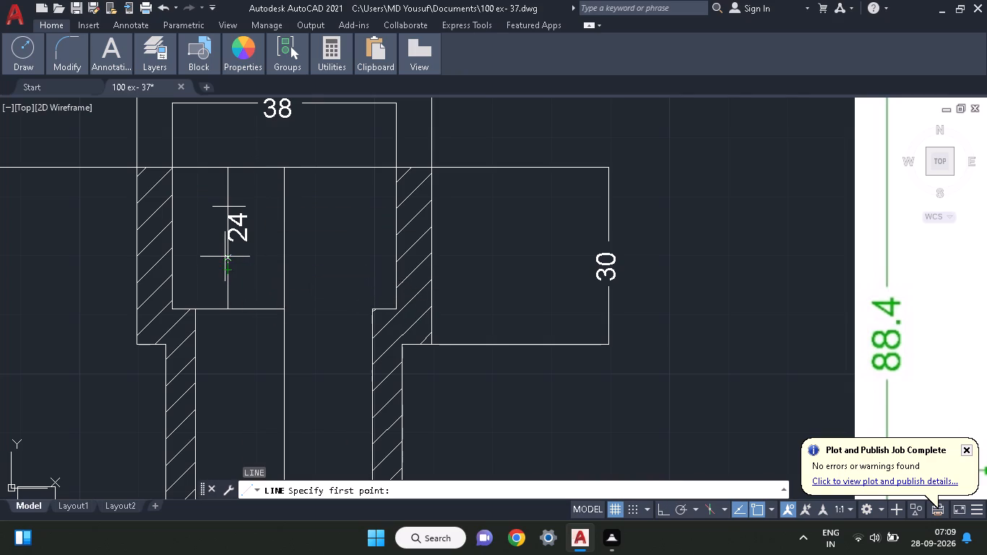
pyautogui.click(214, 254)
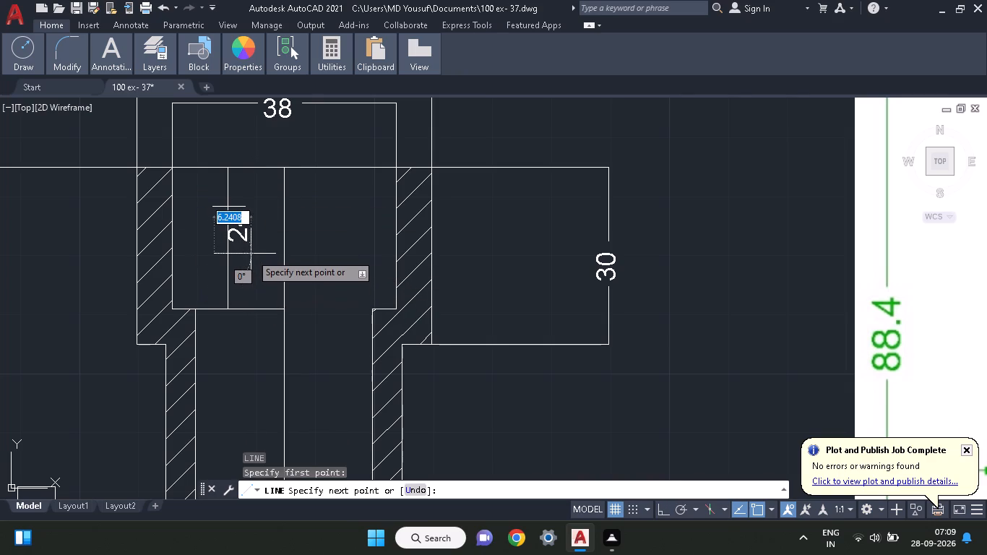
pyautogui.click(251, 254)
pyautogui.press('Escape')
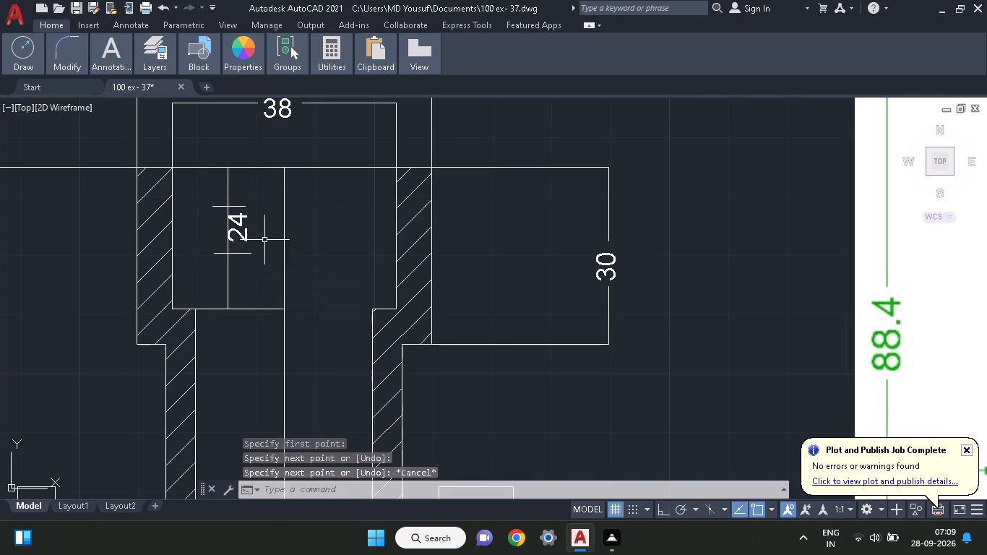
# Trim the dimension line between the two helper lines beside the 24 text, and trim away the leftover helper line pieces.
pyautogui.write('tr')
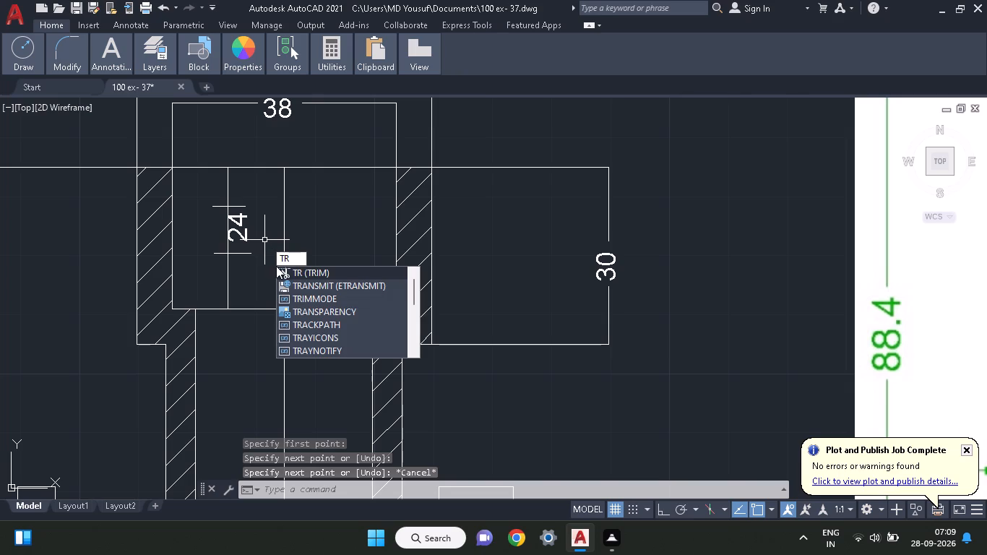
pyautogui.click(301, 268)
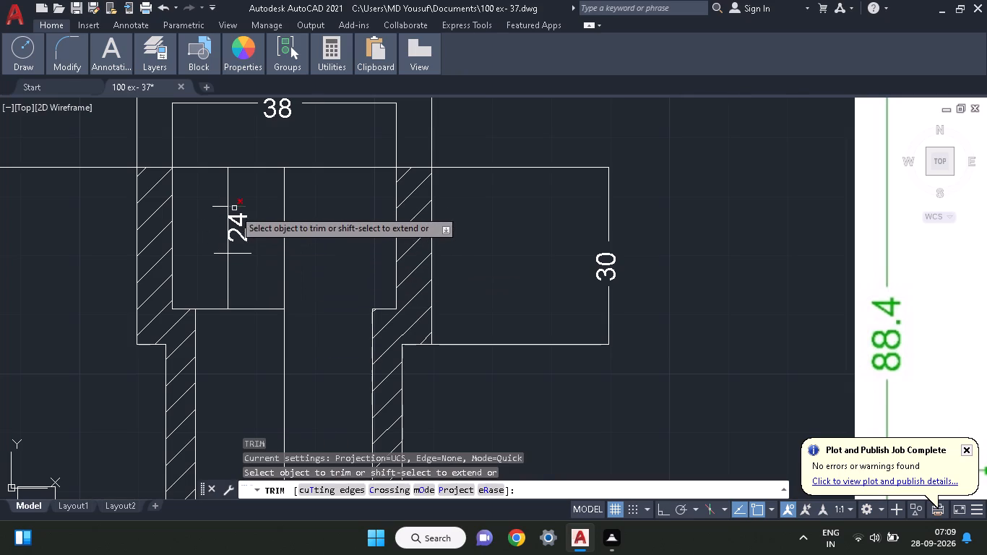
pyautogui.click(225, 216)
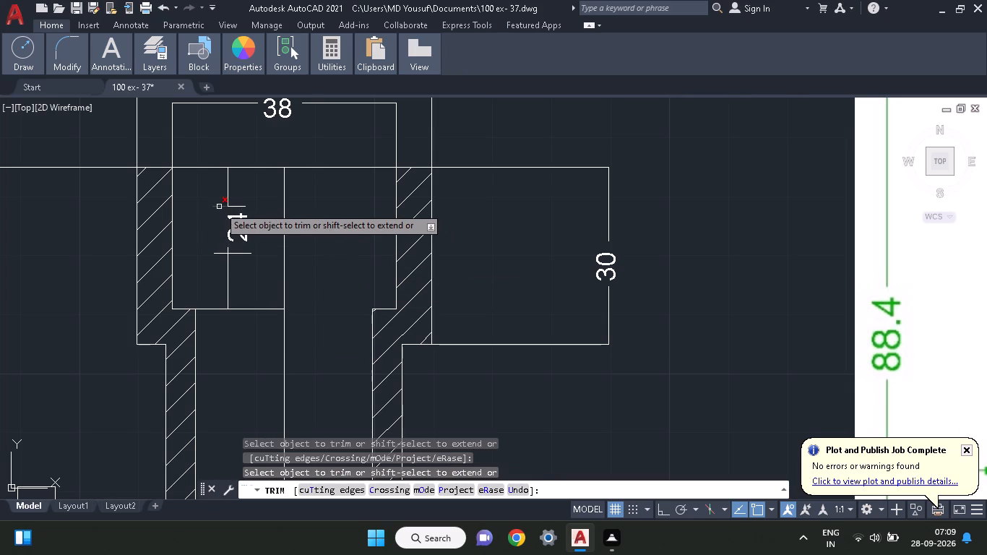
pyautogui.click(219, 207)
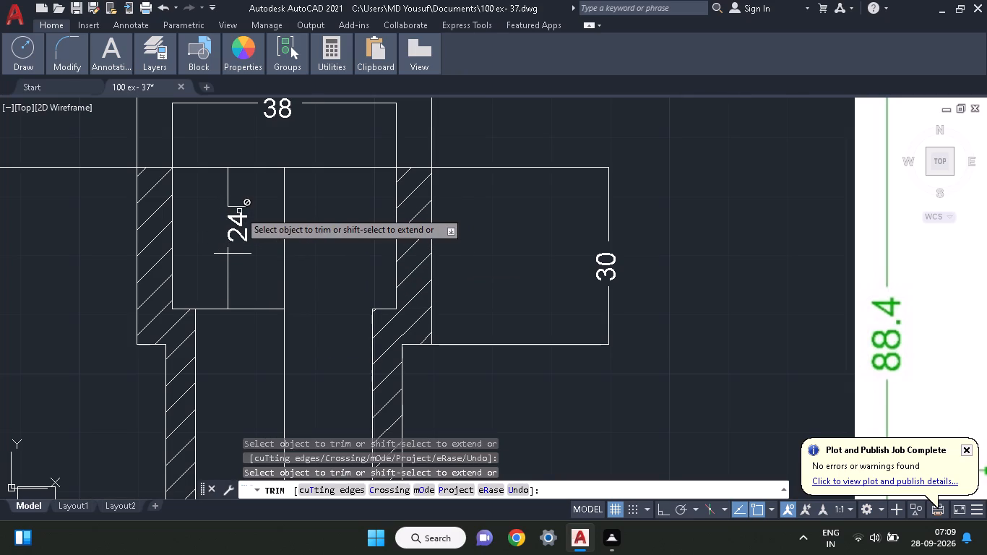
pyautogui.click(239, 209)
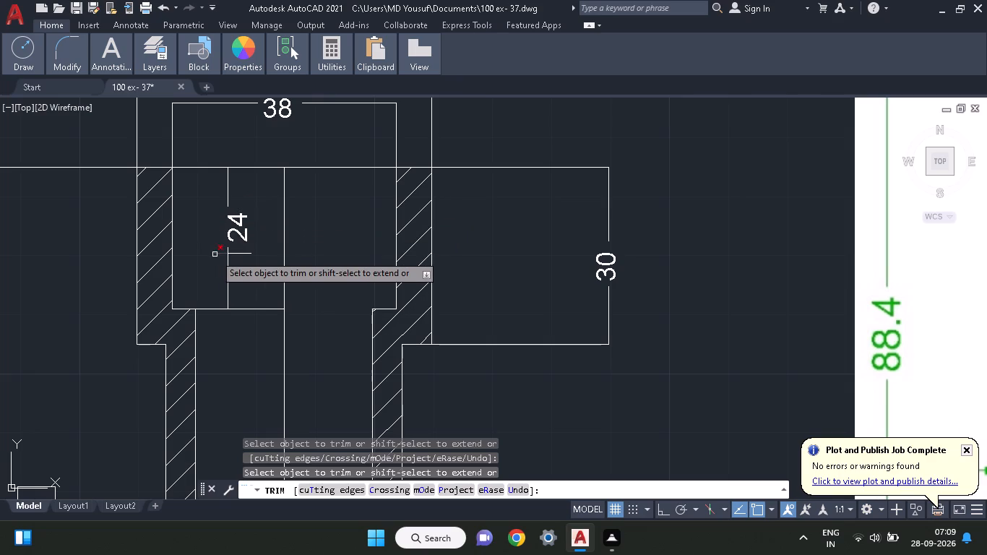
pyautogui.click(215, 254)
pyautogui.click(251, 253)
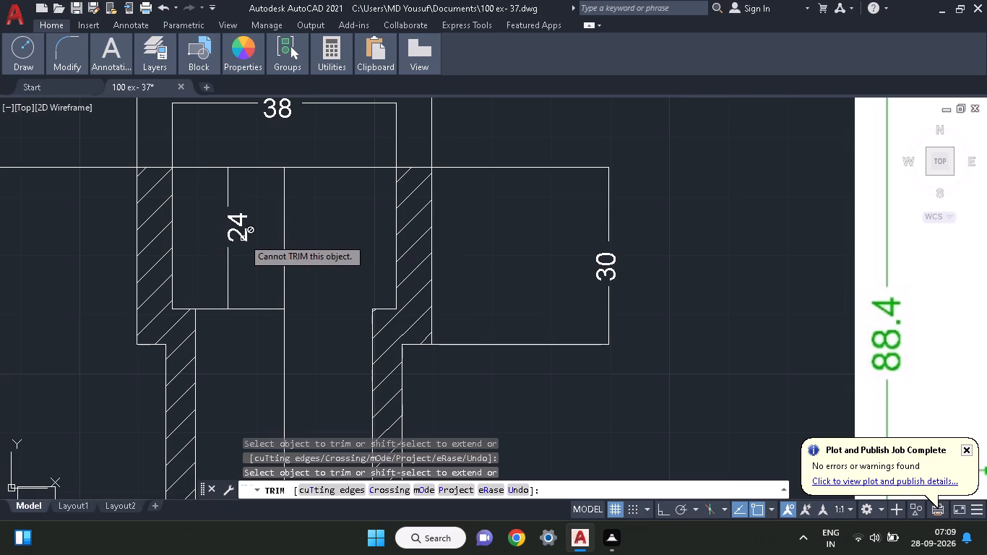
pyautogui.press('Escape')
# Move the 24 text into the gap so it is centred on its vertical dimension line.
pyautogui.click(245, 233)
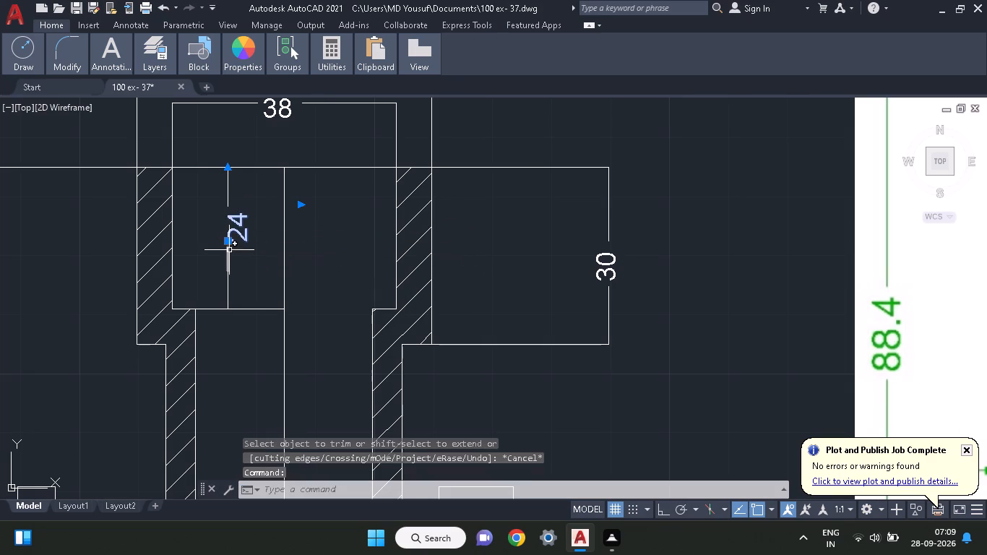
pyautogui.click(230, 245)
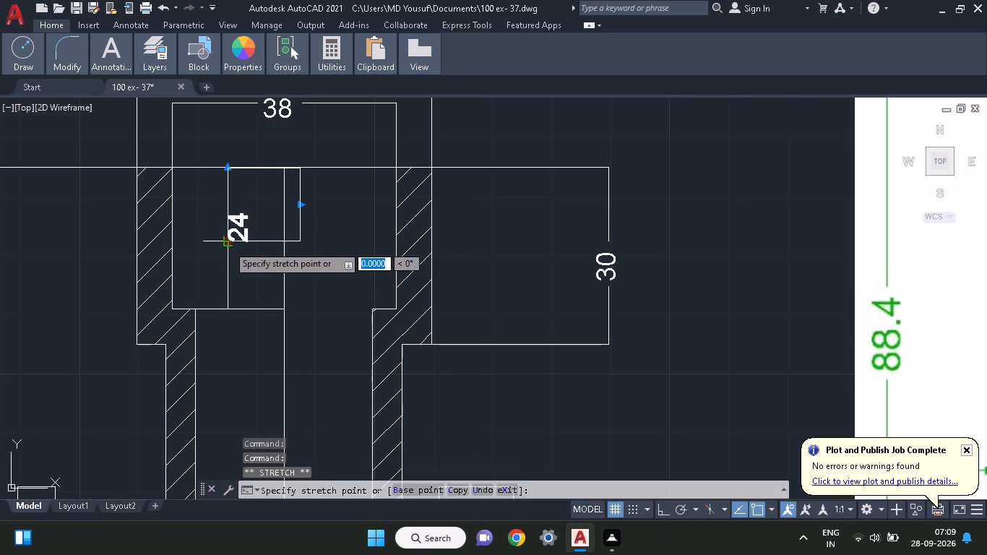
pyautogui.click(217, 247)
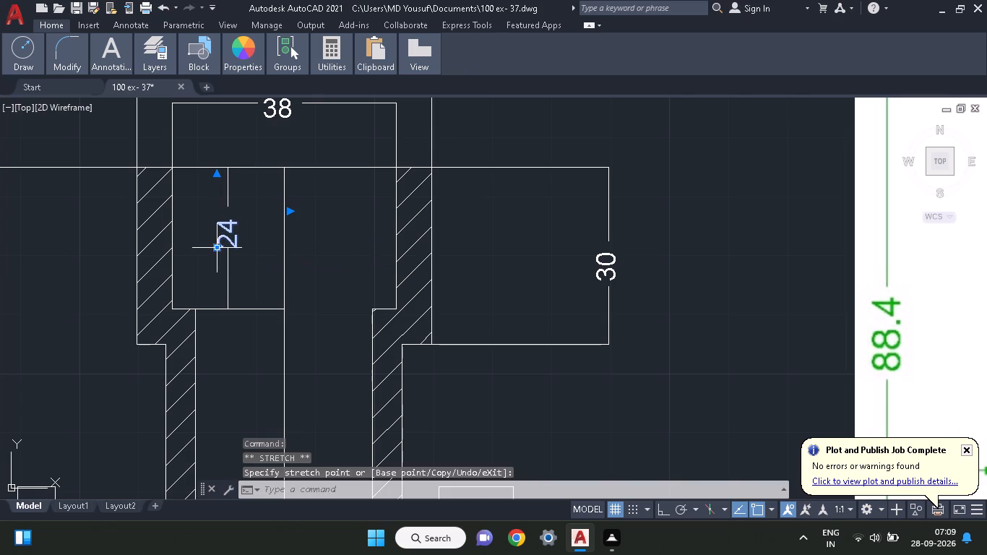
pyautogui.press('Escape')
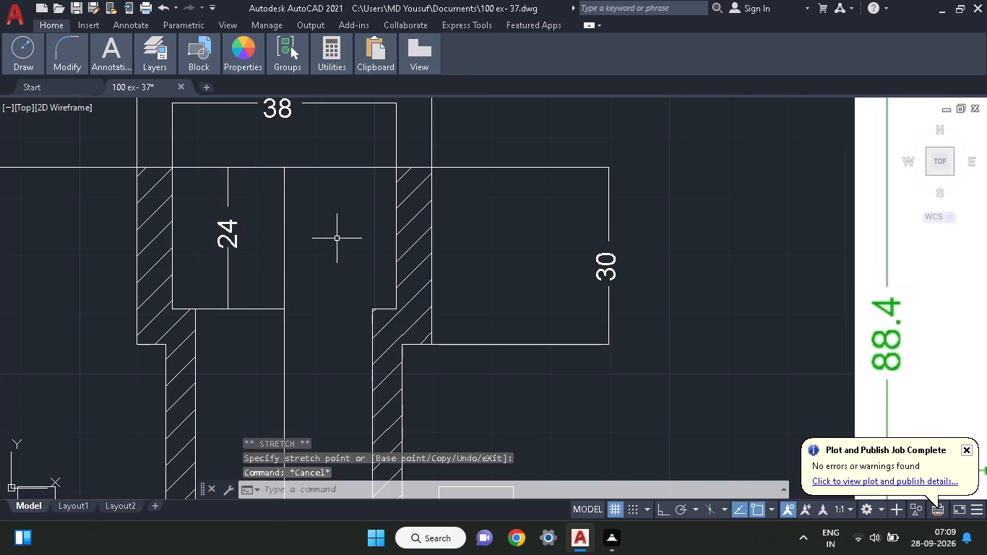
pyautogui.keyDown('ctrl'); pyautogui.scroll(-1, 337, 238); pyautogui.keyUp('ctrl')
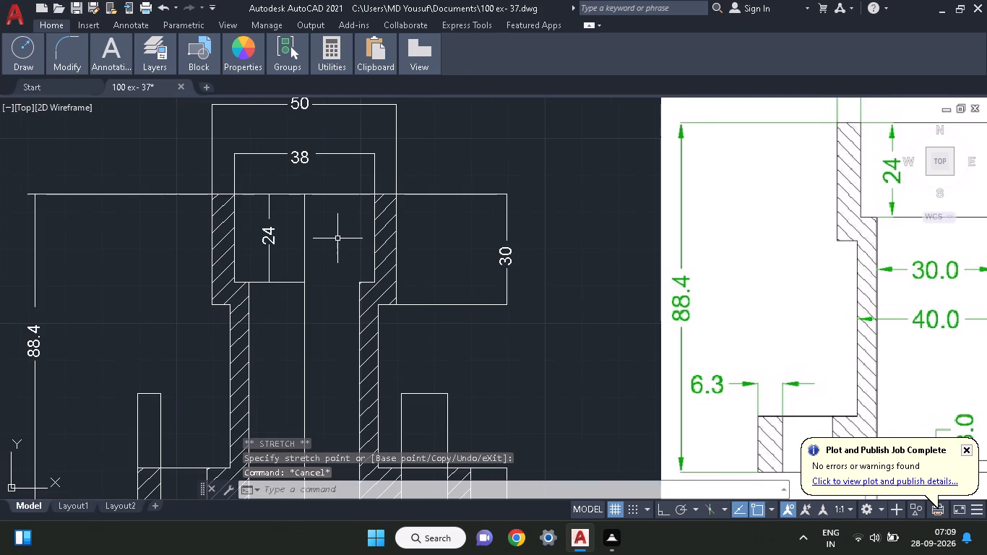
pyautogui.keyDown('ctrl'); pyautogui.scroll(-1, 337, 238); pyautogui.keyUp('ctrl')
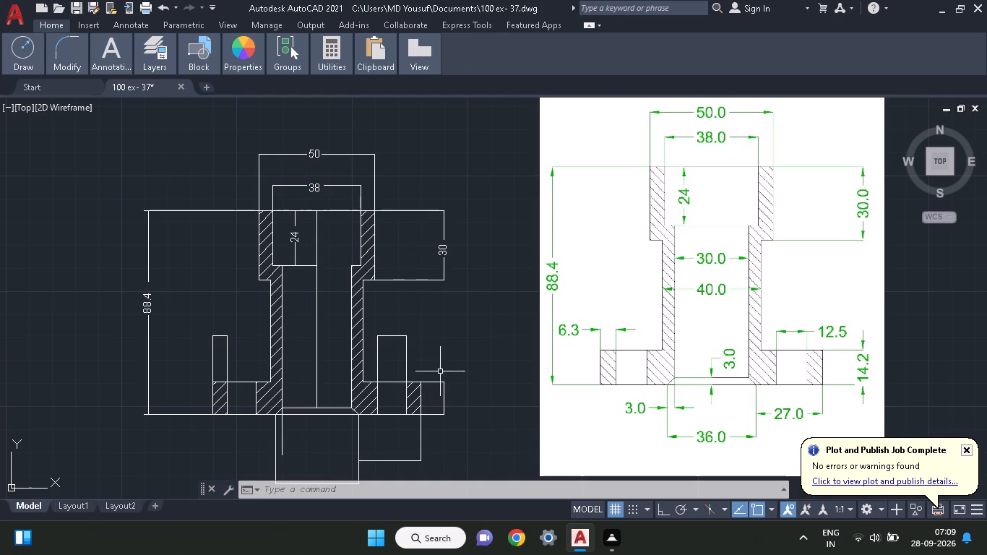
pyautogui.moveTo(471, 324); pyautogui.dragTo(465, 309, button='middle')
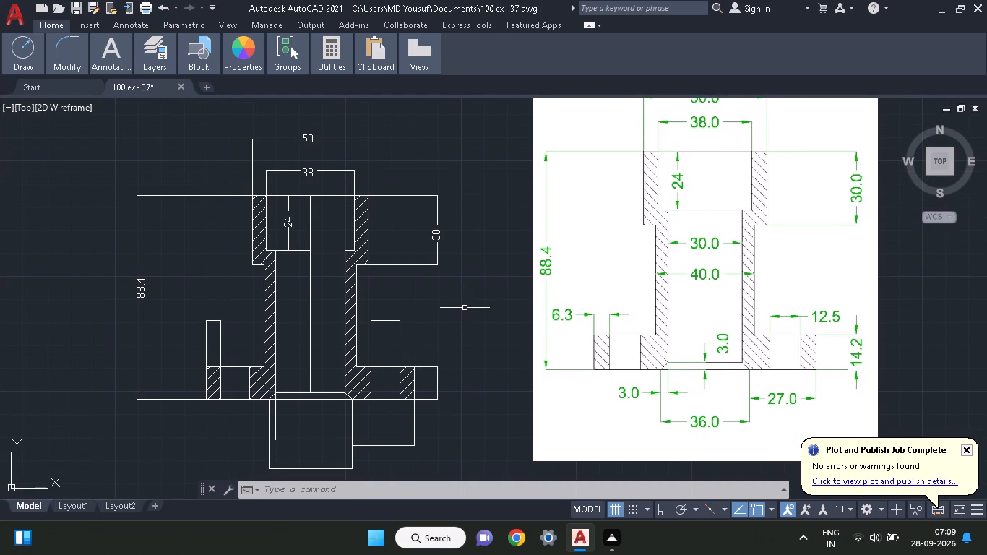
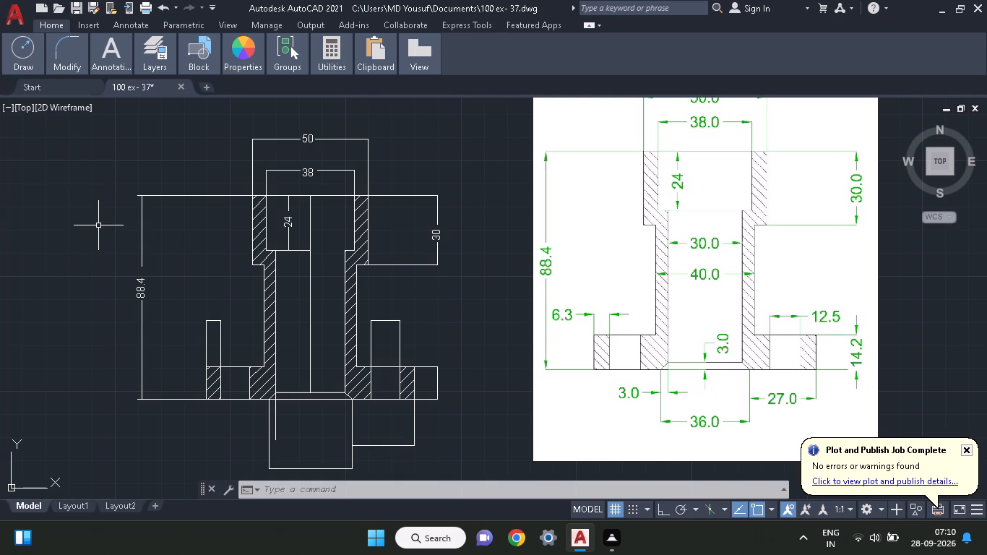
# Draw a horizontal line about 20 units long from the top of the right flange hole's inner extension line, extending past its outer one.
pyautogui.write('li')
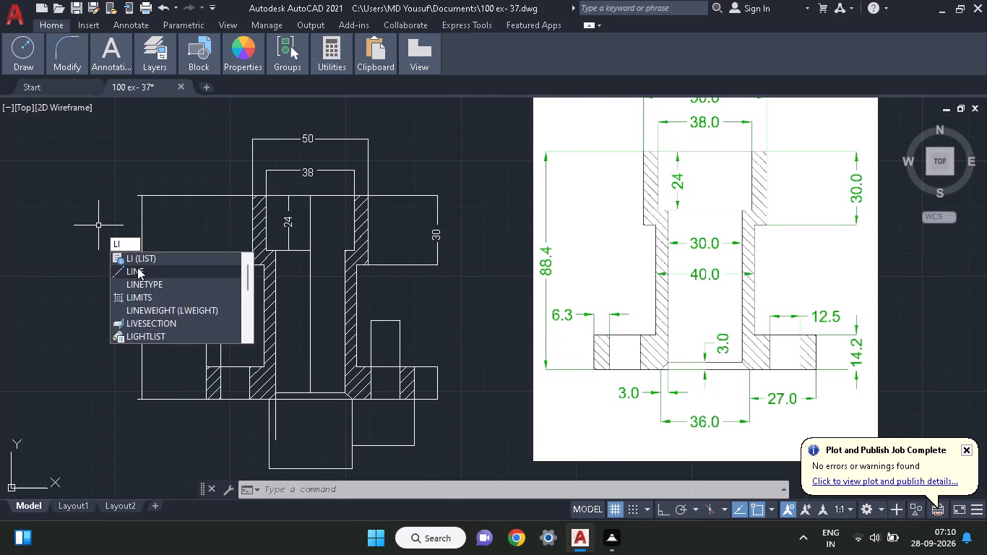
pyautogui.click(137, 267)
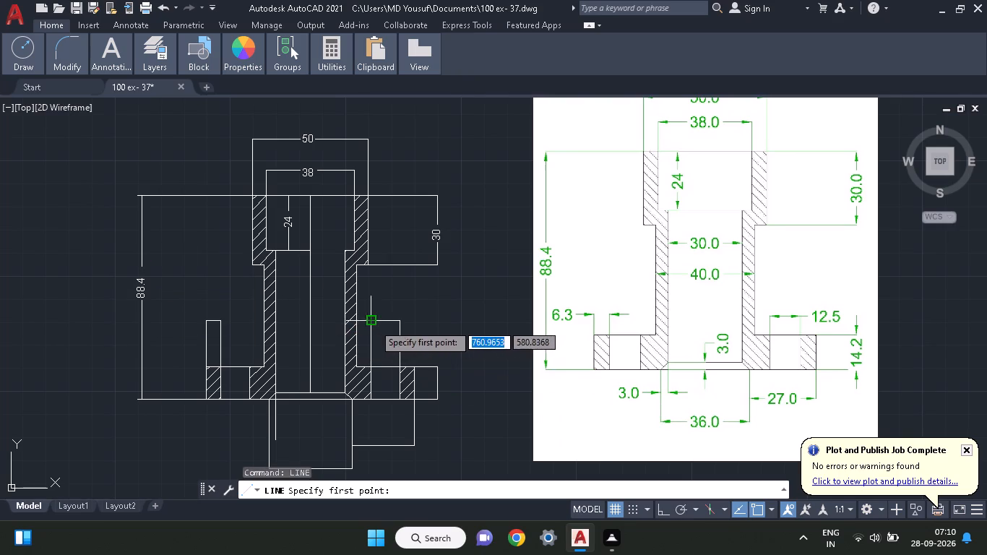
pyautogui.click(374, 324)
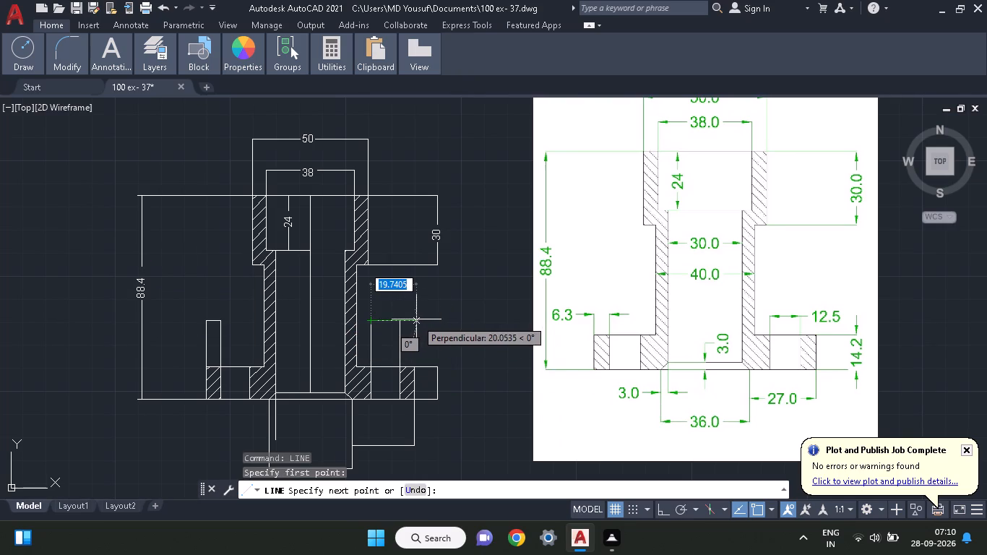
pyautogui.click(416, 319)
pyautogui.press('Escape')
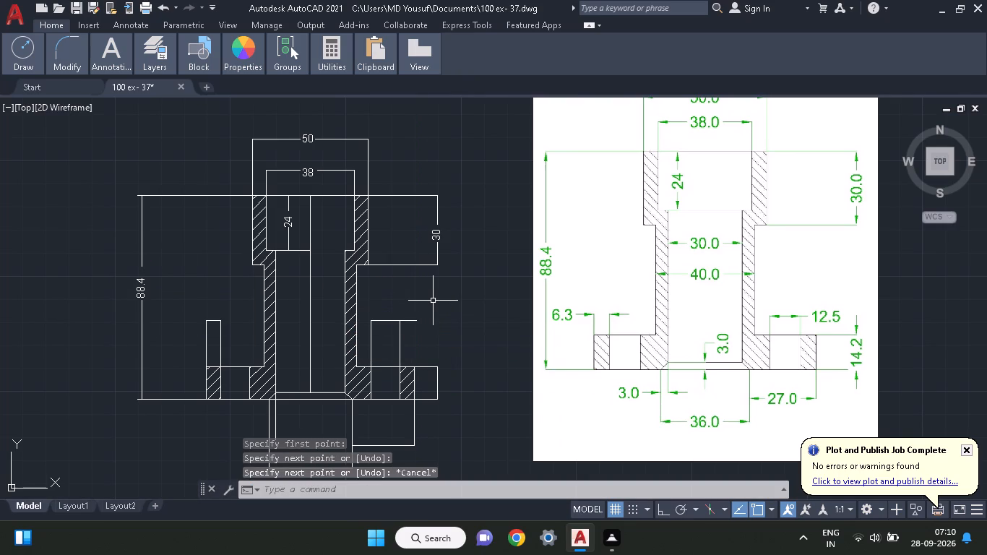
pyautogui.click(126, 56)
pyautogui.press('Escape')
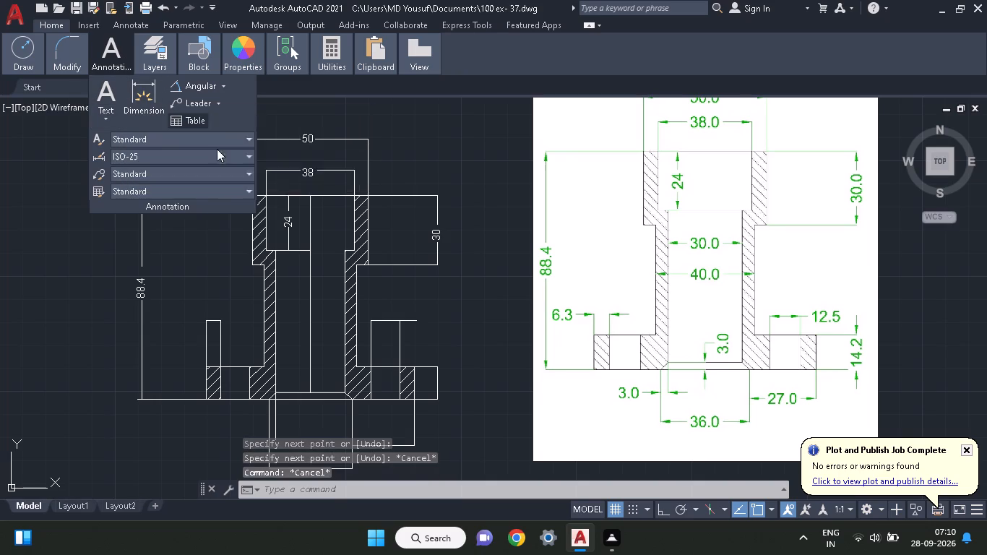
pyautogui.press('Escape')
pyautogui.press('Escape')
# Copy the 50 text to just beyond the outer end of the horizontal dimension line above the right flange hole.
pyautogui.click(306, 137)
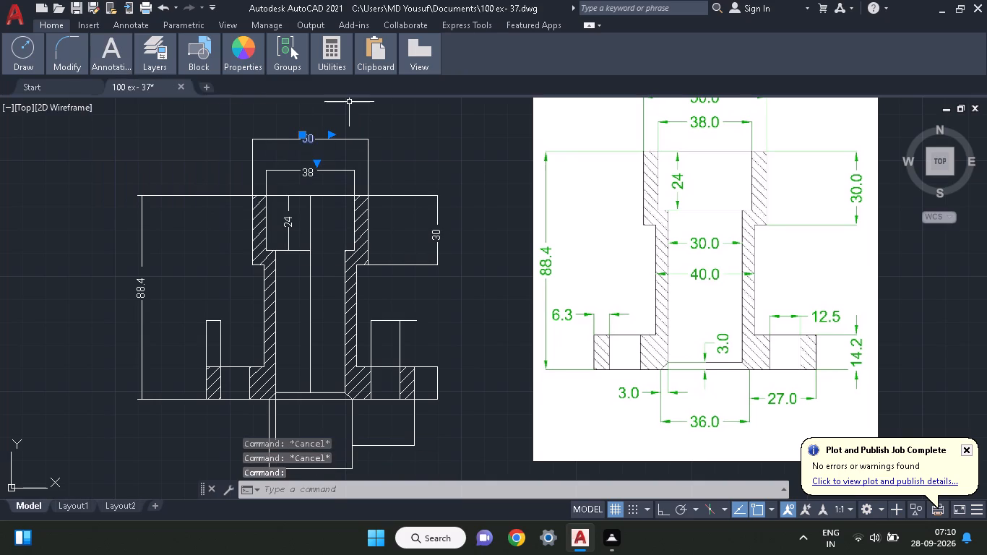
pyautogui.write('co')
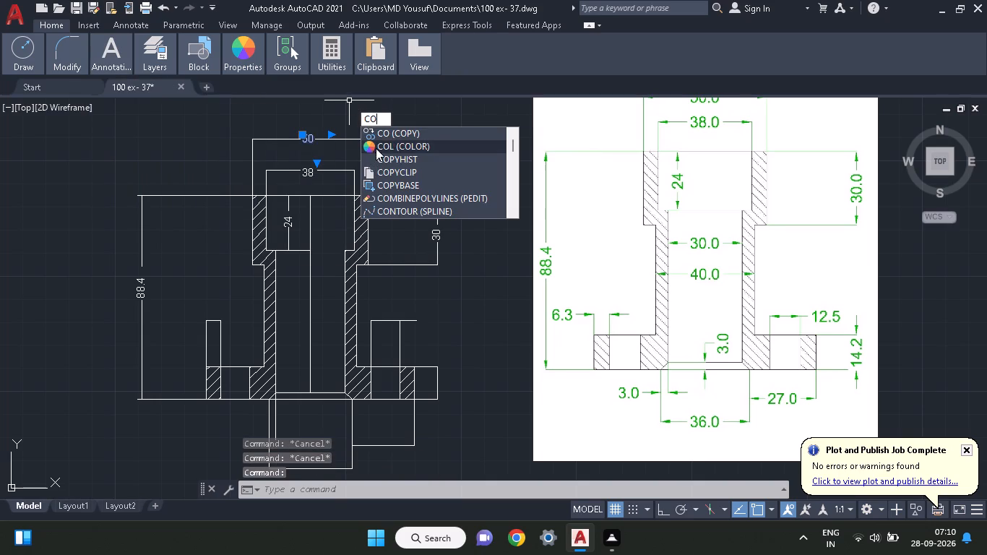
pyautogui.click(382, 132)
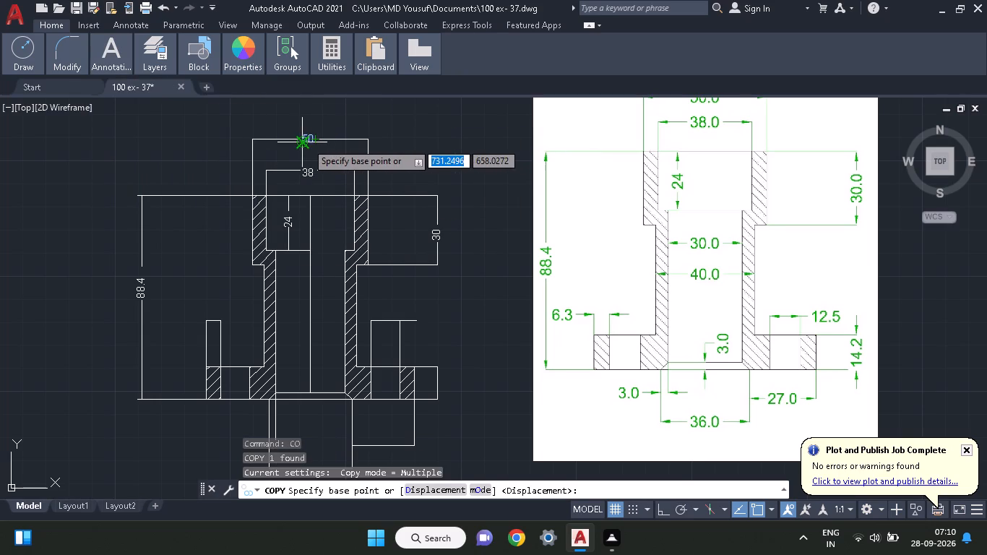
pyautogui.click(306, 142)
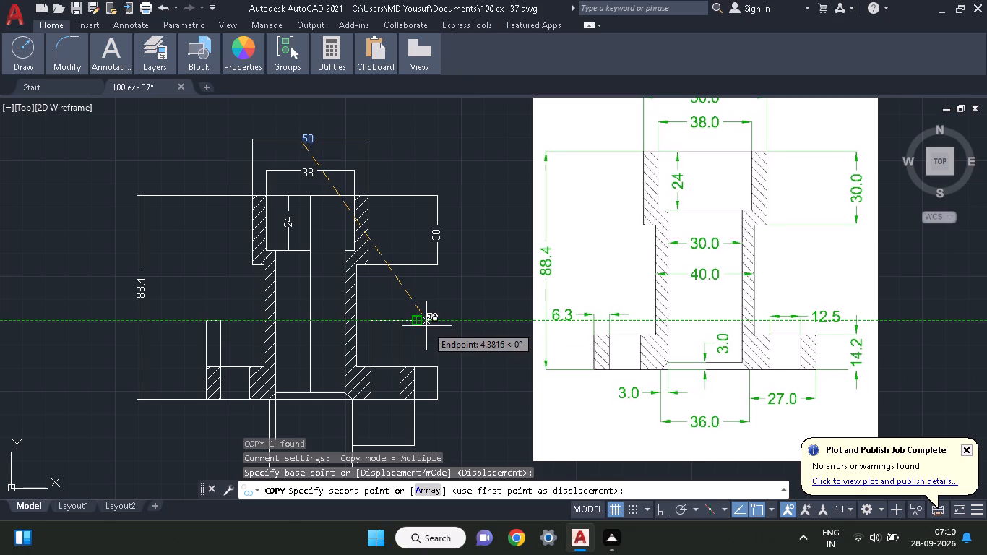
pyautogui.click(426, 326)
pyautogui.press('Escape')
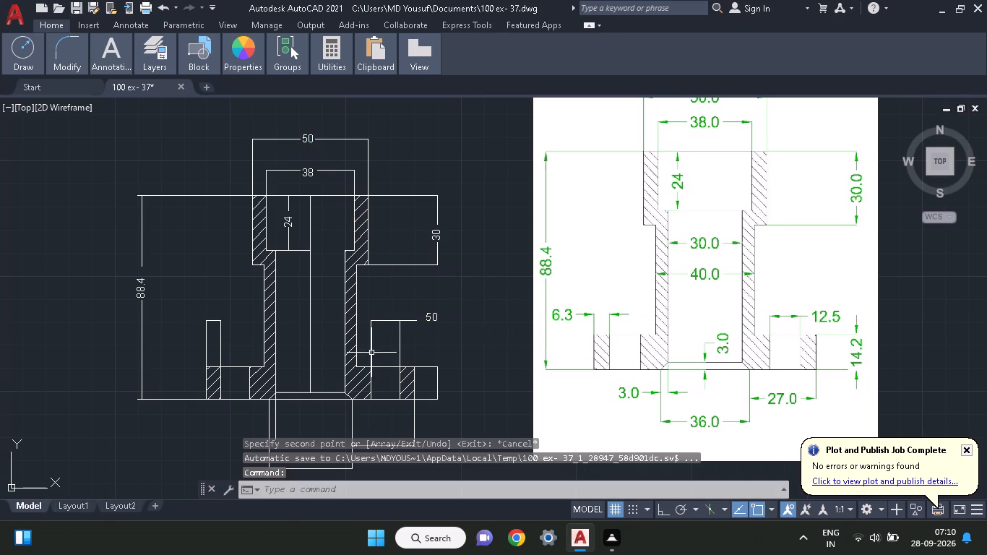
# Change the copied 50 text beside the right flange hole's dimension line to 12.5.
pyautogui.doubleClick(428, 318)
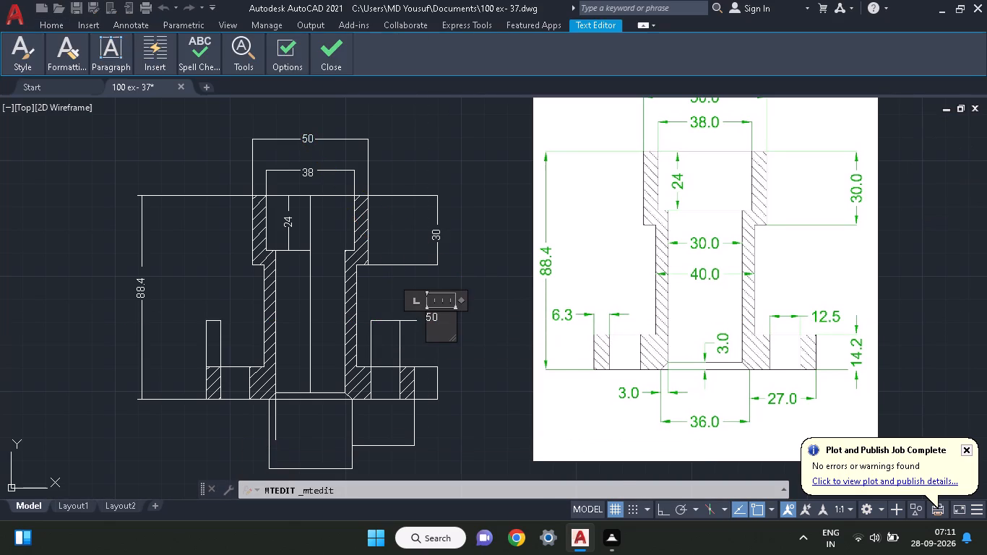
pyautogui.write('12')
pyautogui.press('Right')
pyautogui.press('Right')
pyautogui.press('BackSpace')
pyautogui.press('Left')
pyautogui.press('.')
pyautogui.click(501, 254)
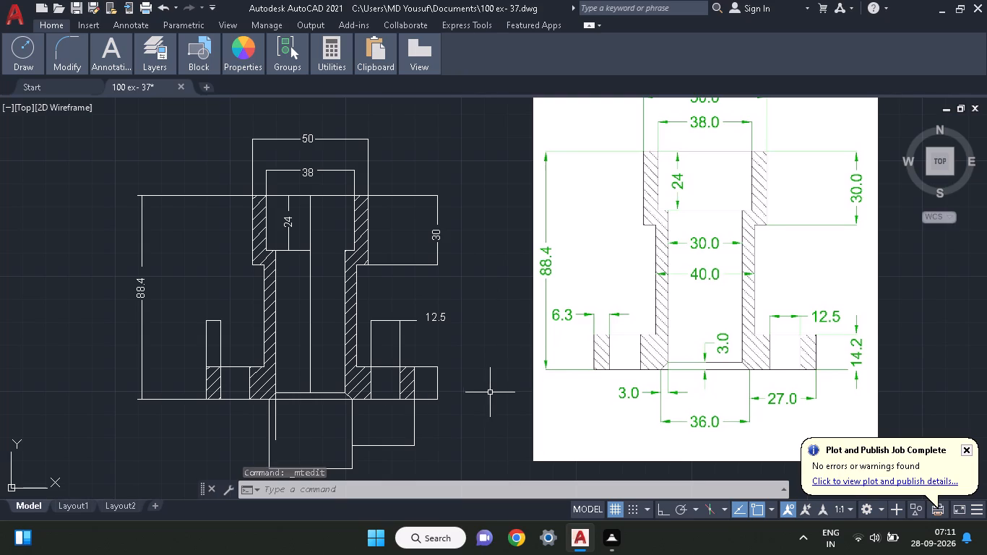
# Copy the 38 text to three places below the flange: left of the bore extension lines, on the bottom dimension line, and on the right one.
pyautogui.moveTo(488, 392); pyautogui.dragTo(489, 368, button='middle')
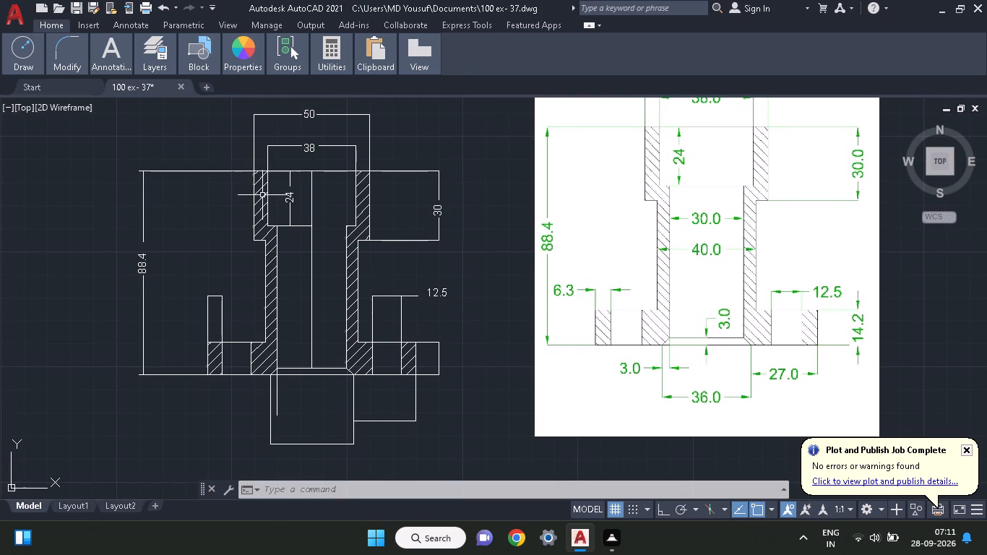
pyautogui.click(309, 152)
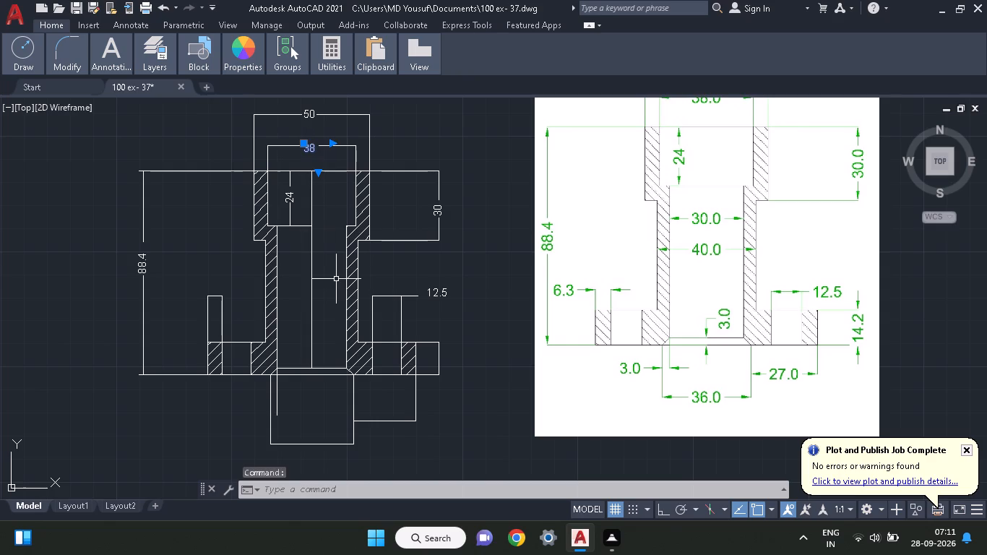
pyautogui.write('co')
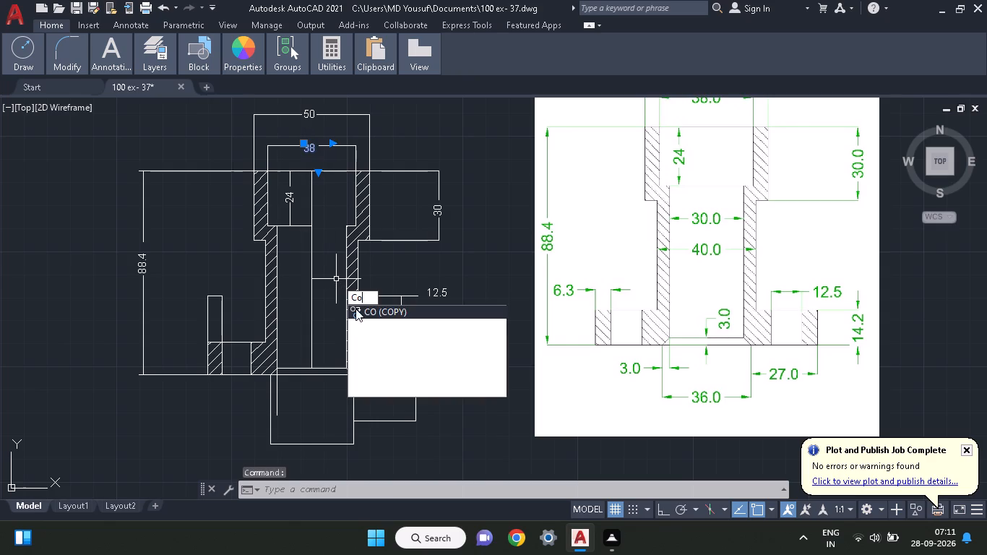
pyautogui.click(355, 309)
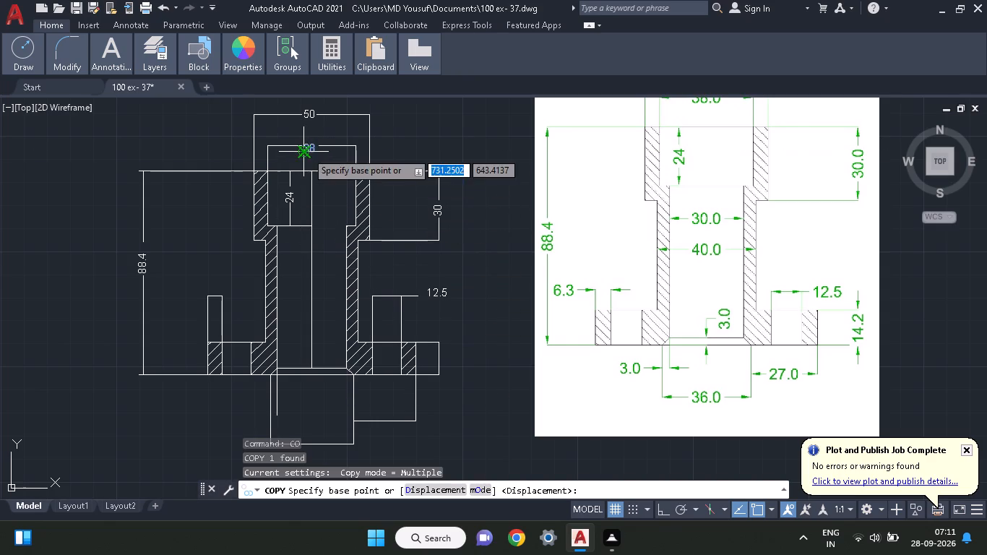
pyautogui.click(306, 152)
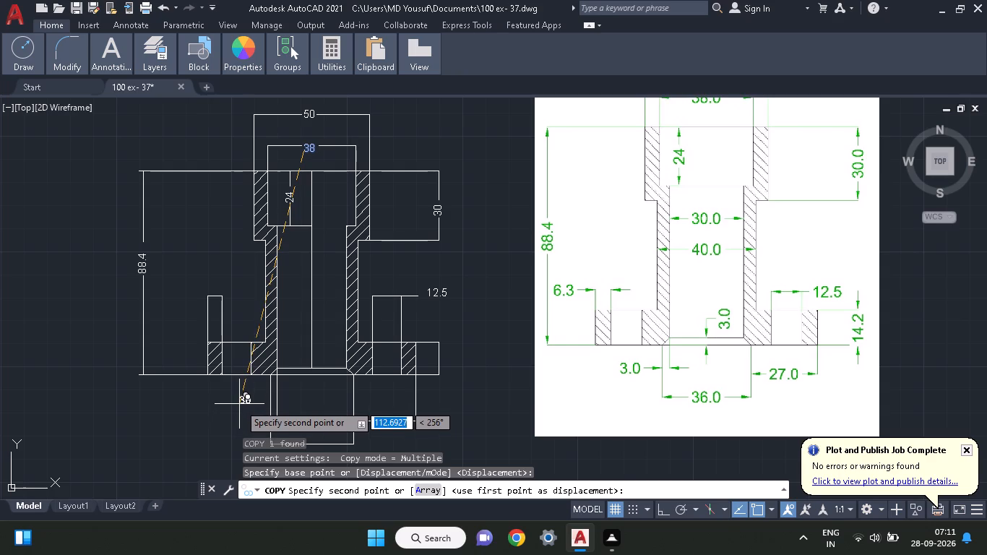
pyautogui.click(239, 404)
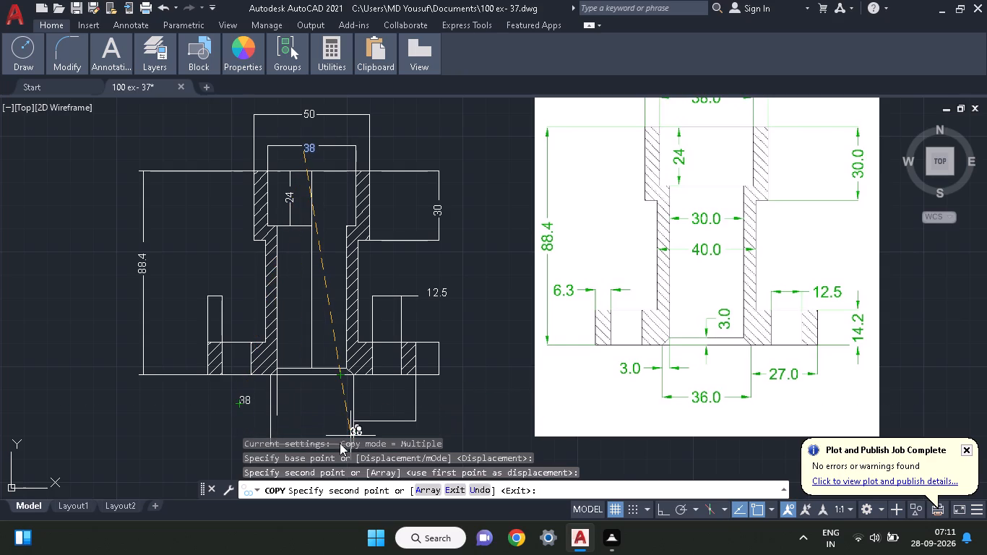
pyautogui.moveTo(337, 442); pyautogui.dragTo(355, 378, button='middle')
pyautogui.moveTo(368, 414); pyautogui.dragTo(375, 356, button='middle')
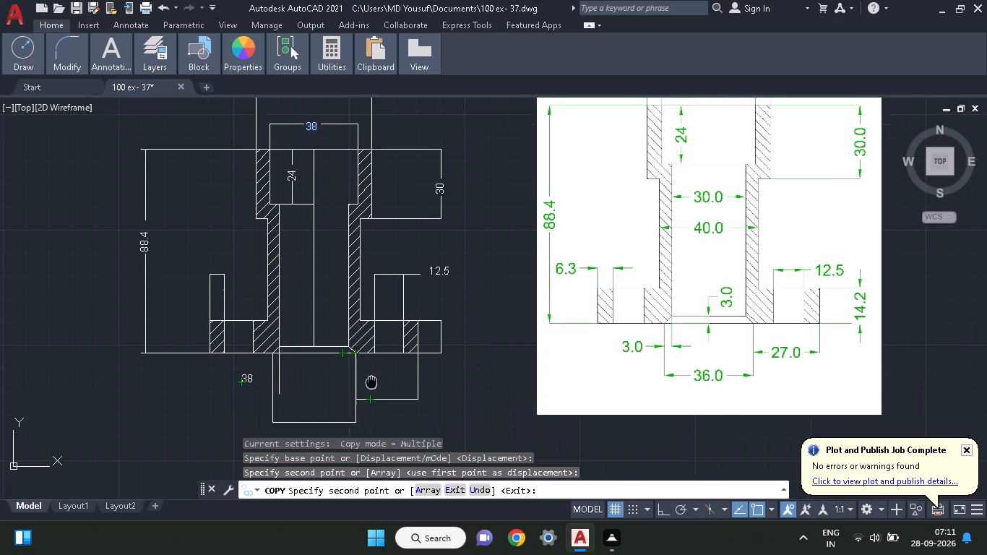
pyautogui.moveTo(375, 356); pyautogui.dragTo(377, 326, button='middle')
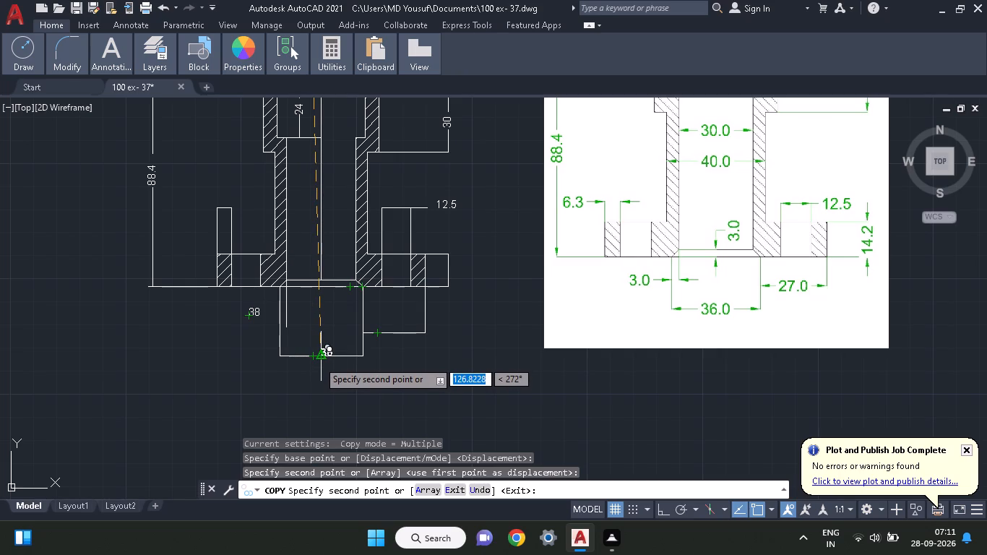
pyautogui.click(318, 361)
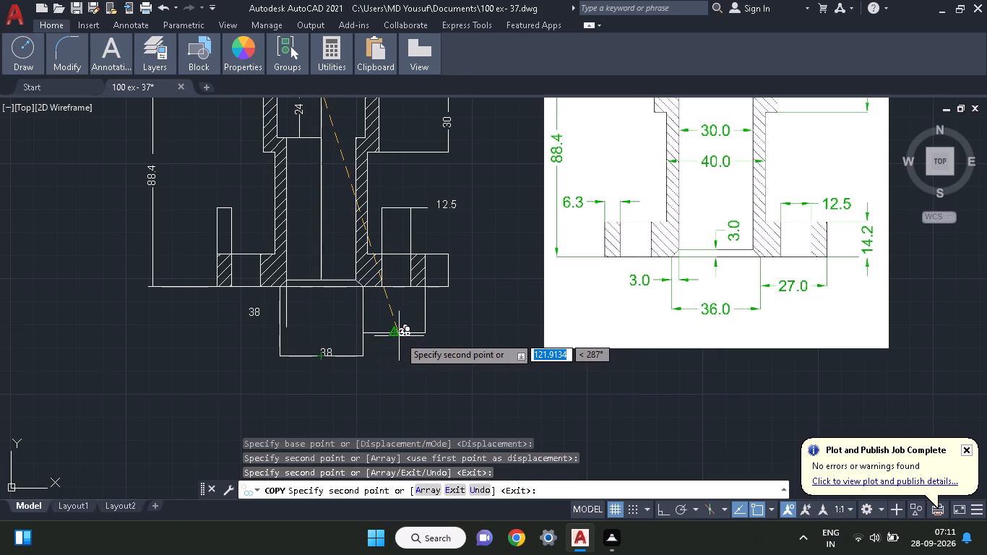
pyautogui.click(397, 336)
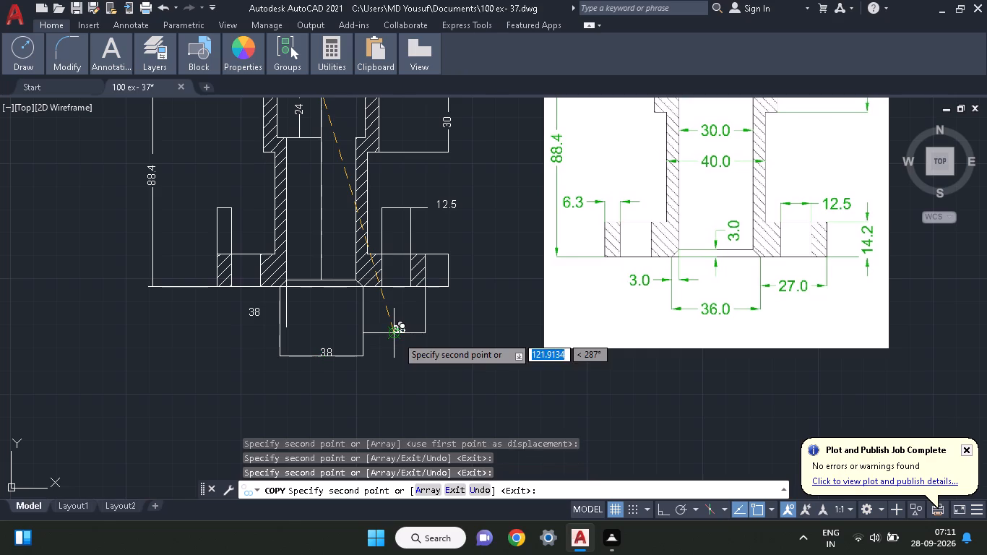
pyautogui.press('Escape')
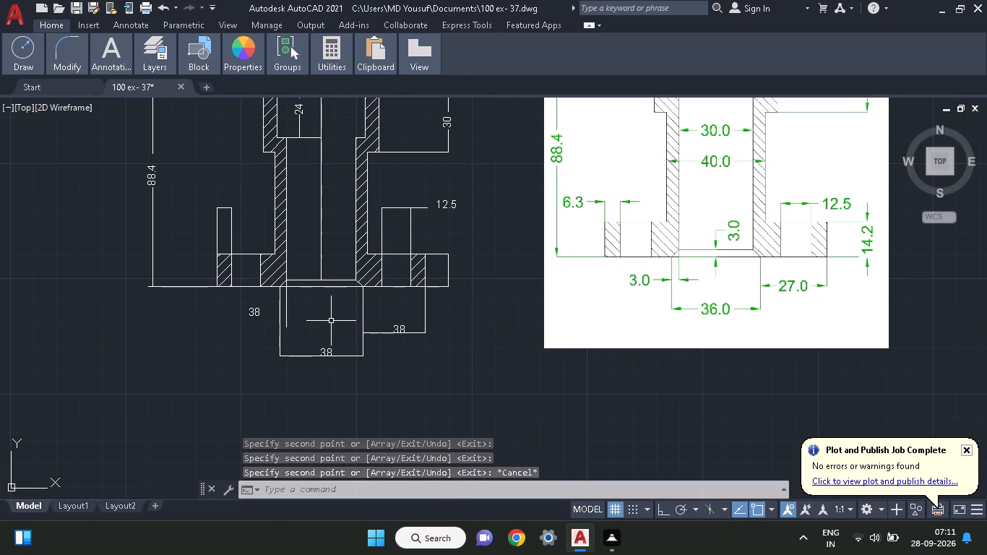
# Trim the two horizontal dimension lines below the flange where they run through the copied 38 texts.
pyautogui.press('t')
pyautogui.press('r')
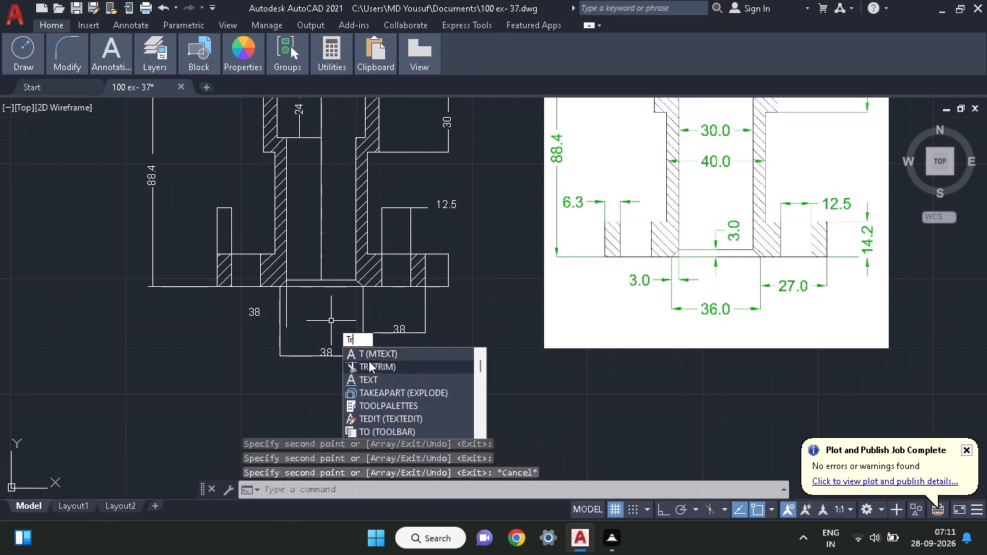
pyautogui.click(369, 353)
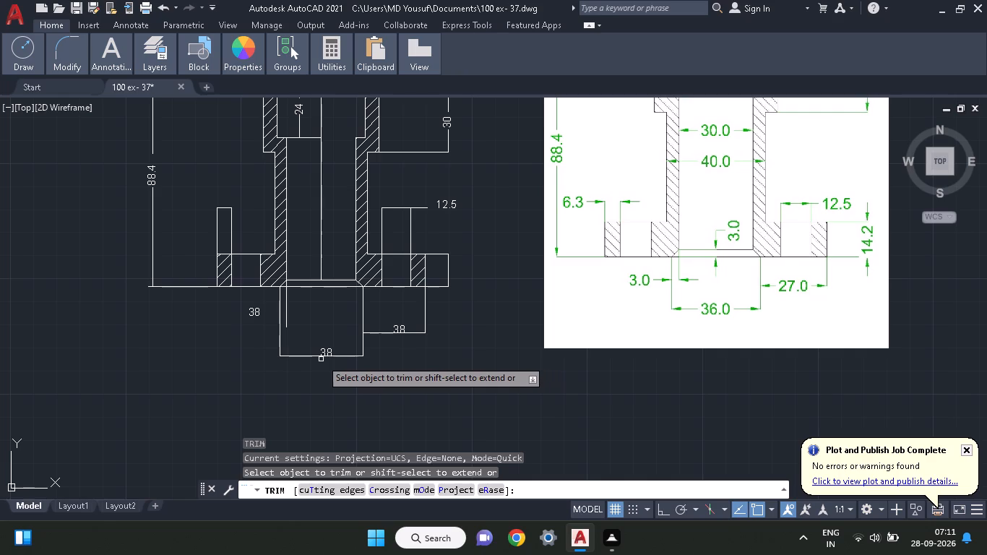
pyautogui.moveTo(327, 345); pyautogui.dragTo(327, 346)
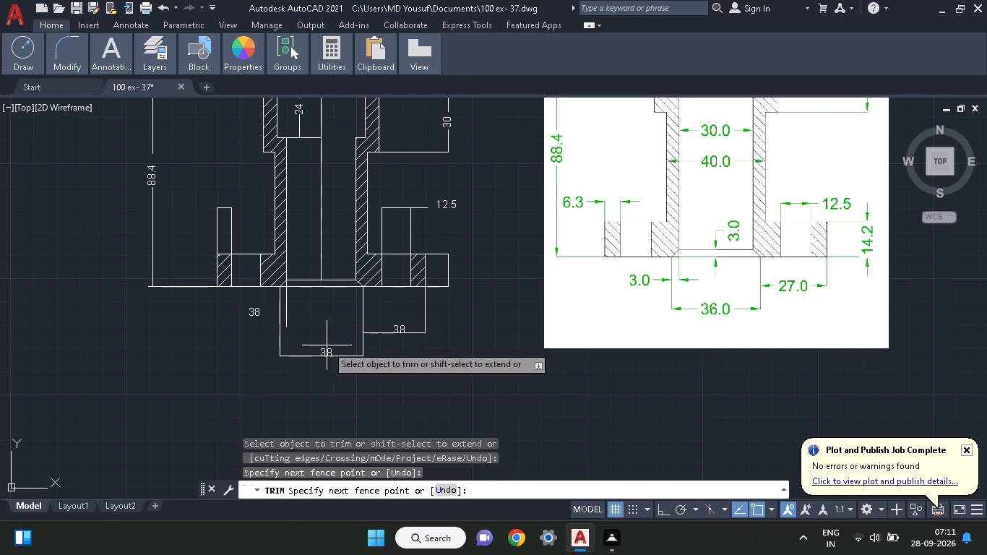
pyautogui.moveTo(327, 346); pyautogui.dragTo(327, 385)
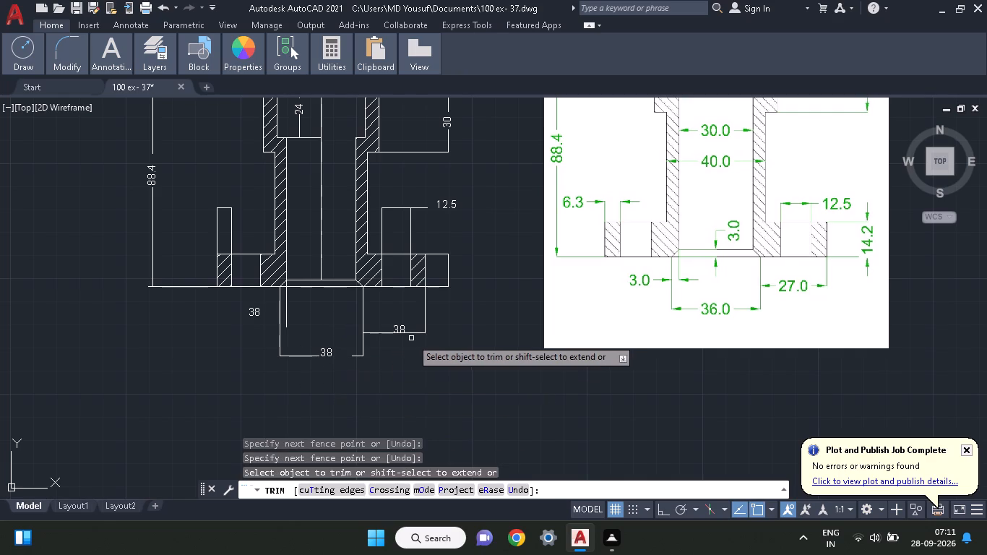
pyautogui.moveTo(400, 310); pyautogui.dragTo(398, 363)
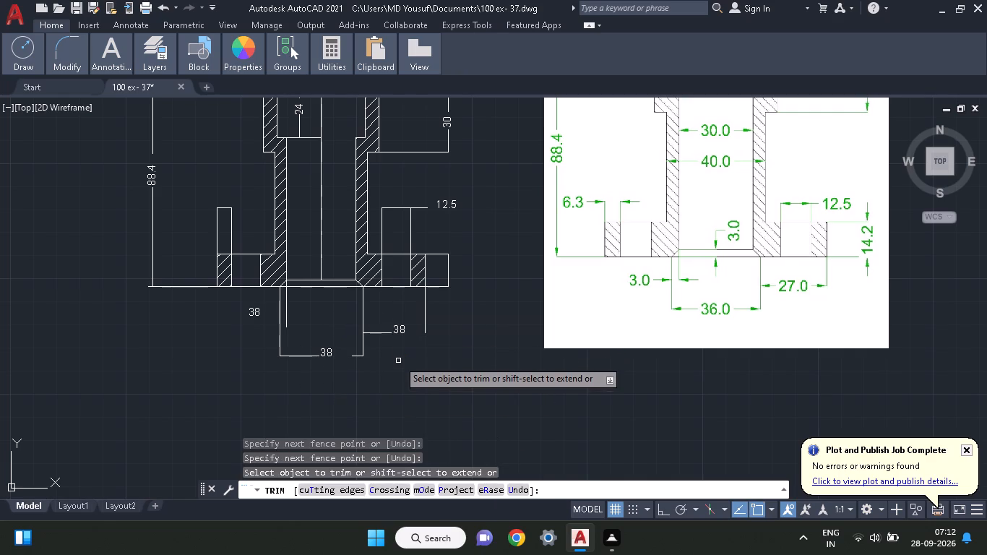
pyautogui.press('Escape')
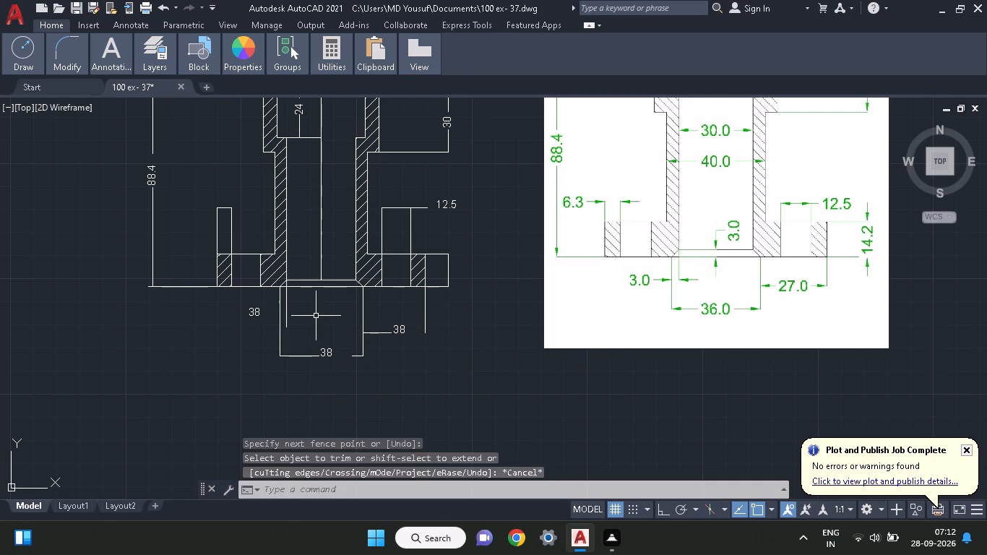
# Draw a short horizontal dimension line below the flange, crossing both left bore extension lines and ending just beside the left 38 text.
pyautogui.write('li')
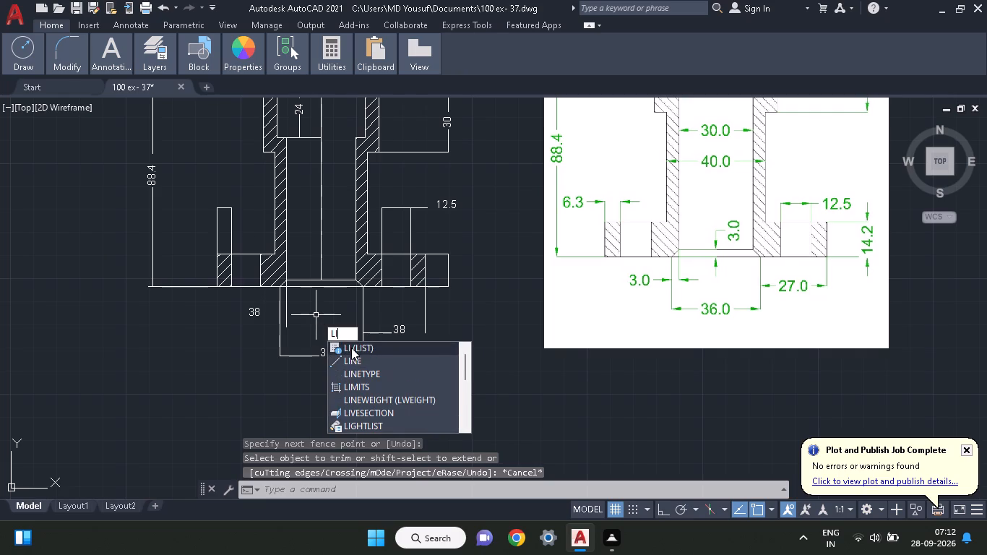
pyautogui.click(350, 361)
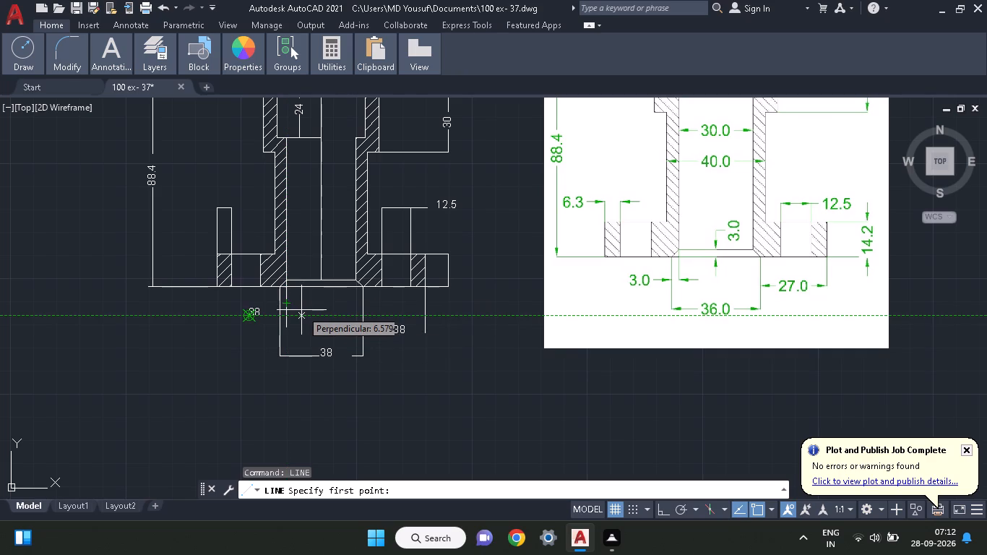
pyautogui.click(301, 310)
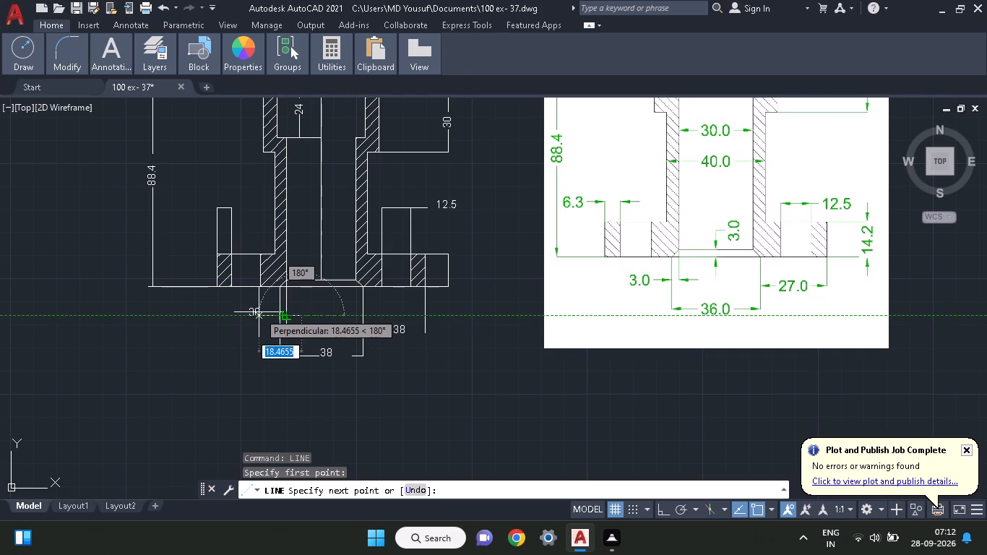
pyautogui.click(266, 312)
pyautogui.press('Escape')
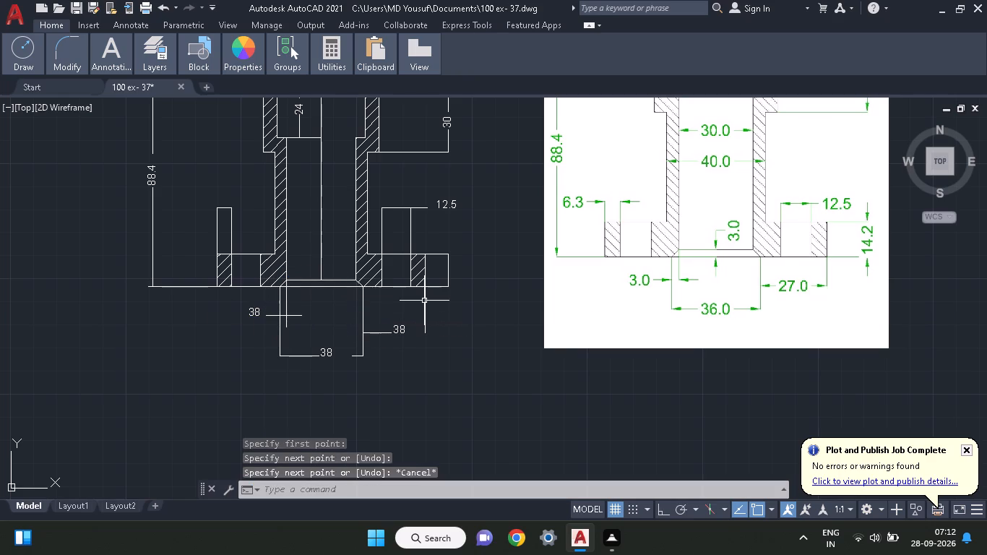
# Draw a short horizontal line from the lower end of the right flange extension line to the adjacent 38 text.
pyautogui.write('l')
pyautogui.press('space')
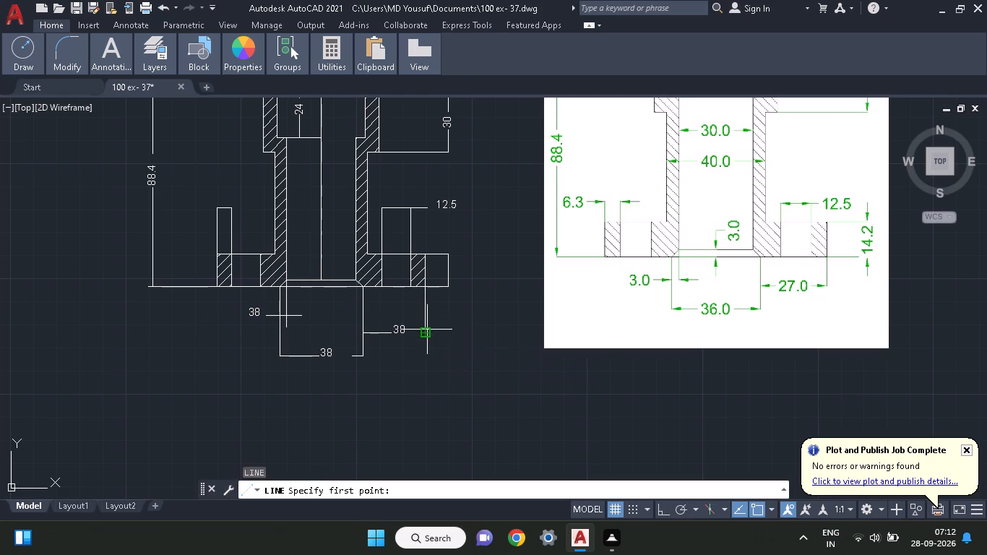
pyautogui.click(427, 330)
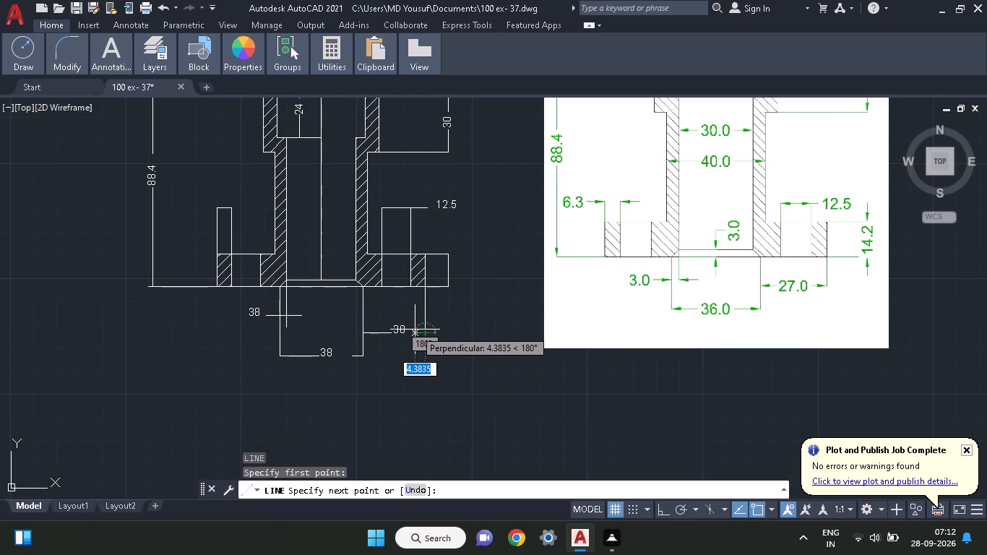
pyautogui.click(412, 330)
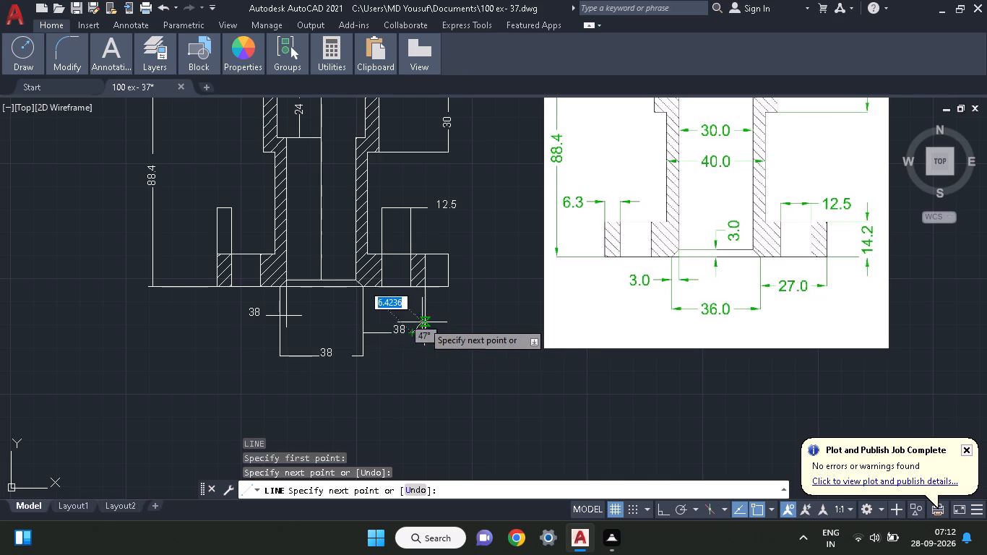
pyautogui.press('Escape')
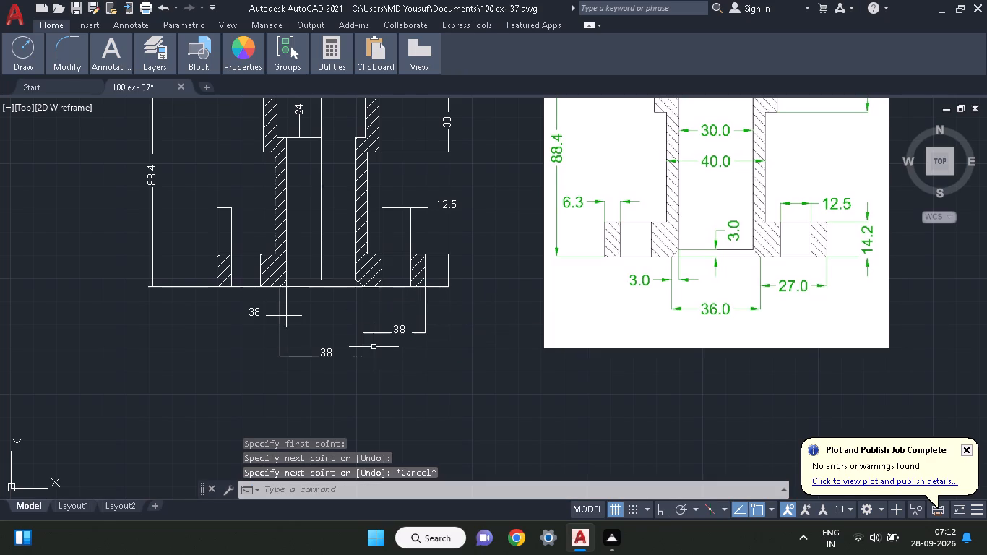
# Extend the bottom dimension line's right-hand piece with a short horizontal line up to the 38 text.
pyautogui.write('l')
pyautogui.press('space')
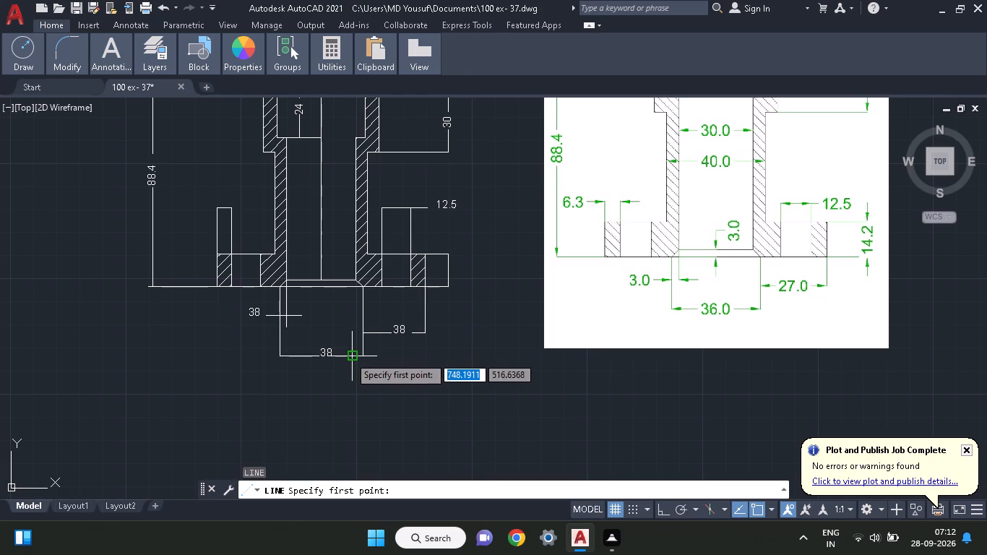
pyautogui.click(349, 356)
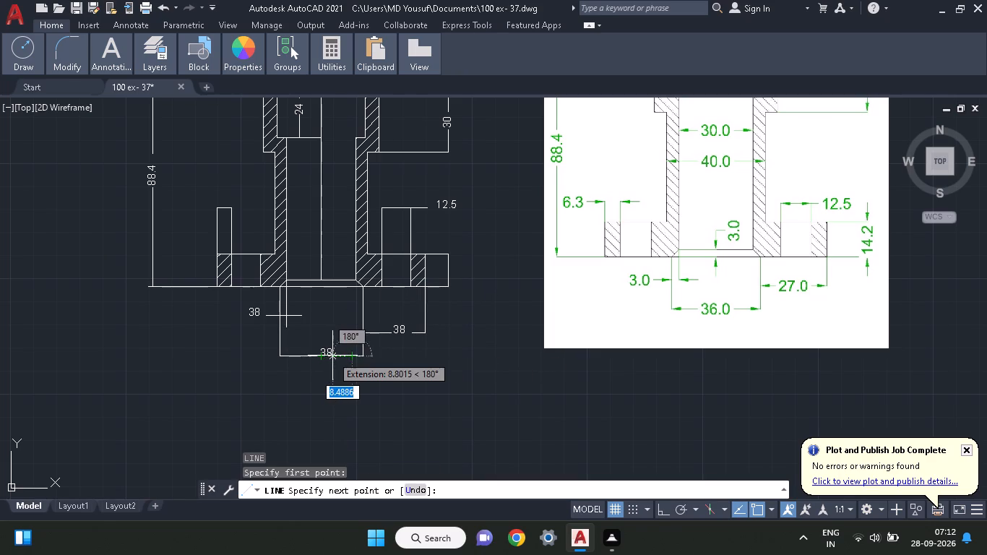
pyautogui.click(337, 356)
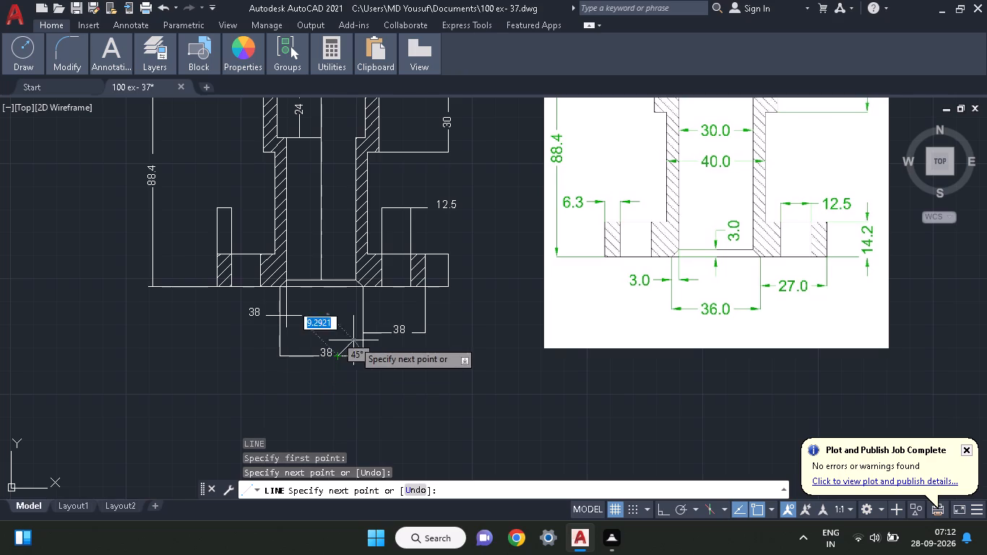
pyautogui.press('Escape')
# Move the bottom 38 text slightly down so it sits in the gap of the bottom dimension line.
pyautogui.click(329, 349)
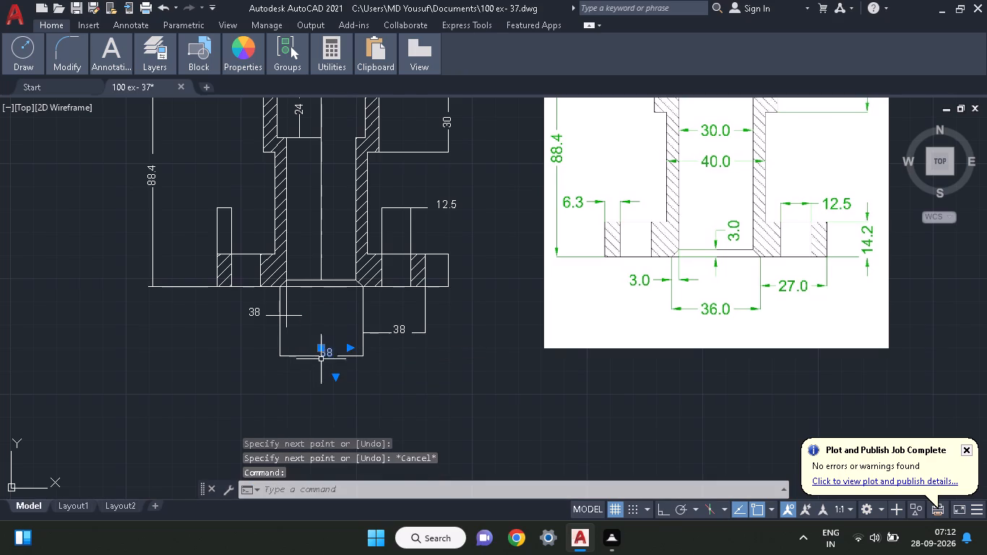
pyautogui.click(322, 352)
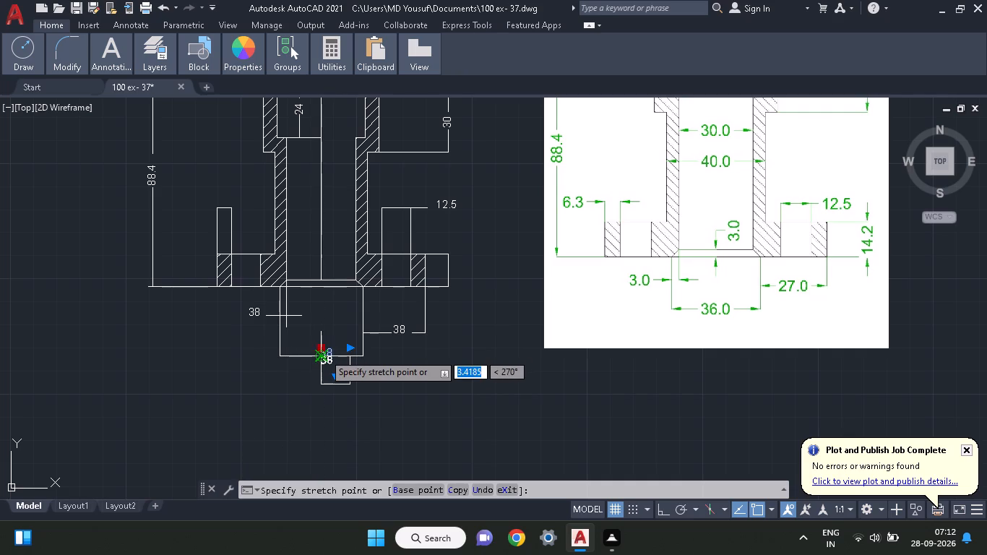
pyautogui.click(324, 353)
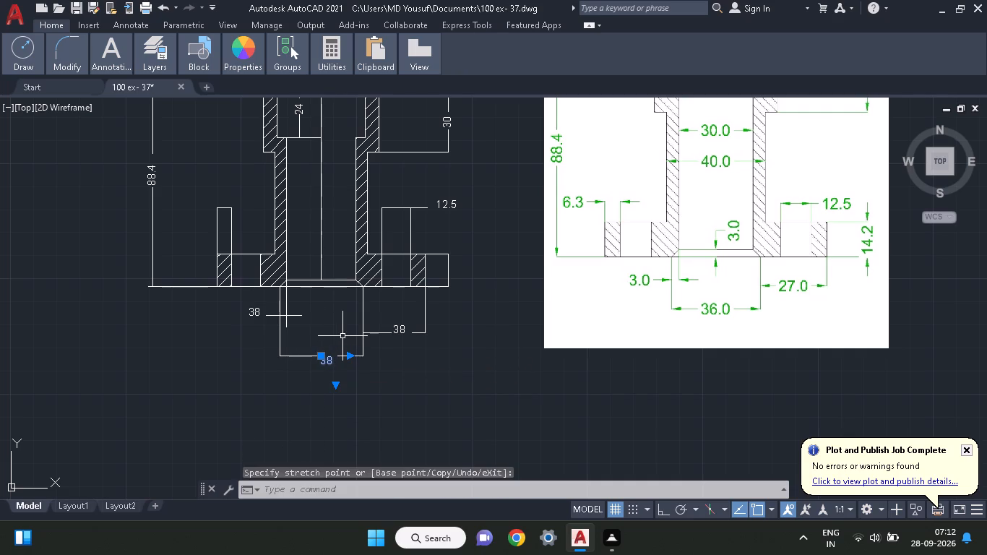
pyautogui.press('Escape')
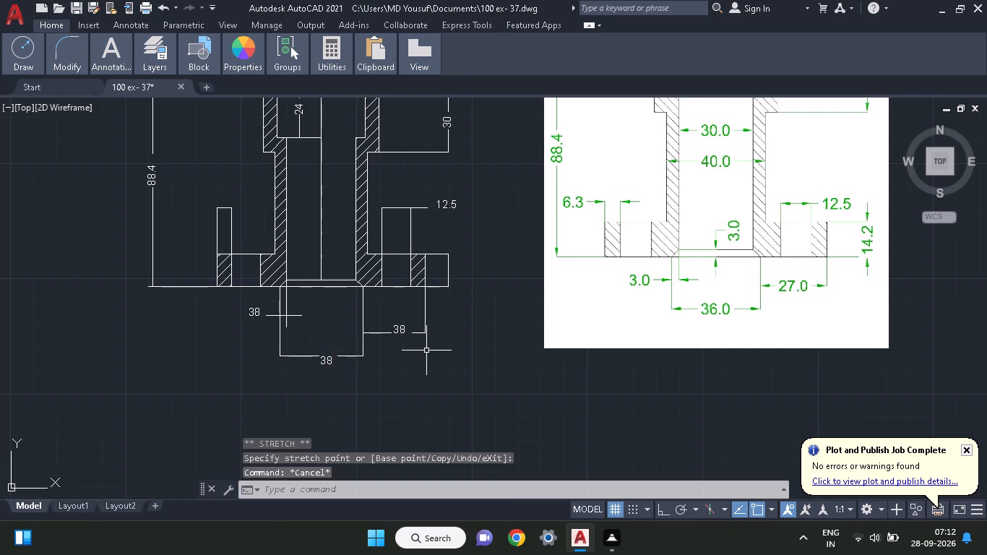
# Reposition the right 38 text below the flange so it sits slightly above its horizontal dimension line.
pyautogui.click(405, 327)
pyautogui.click(393, 327)
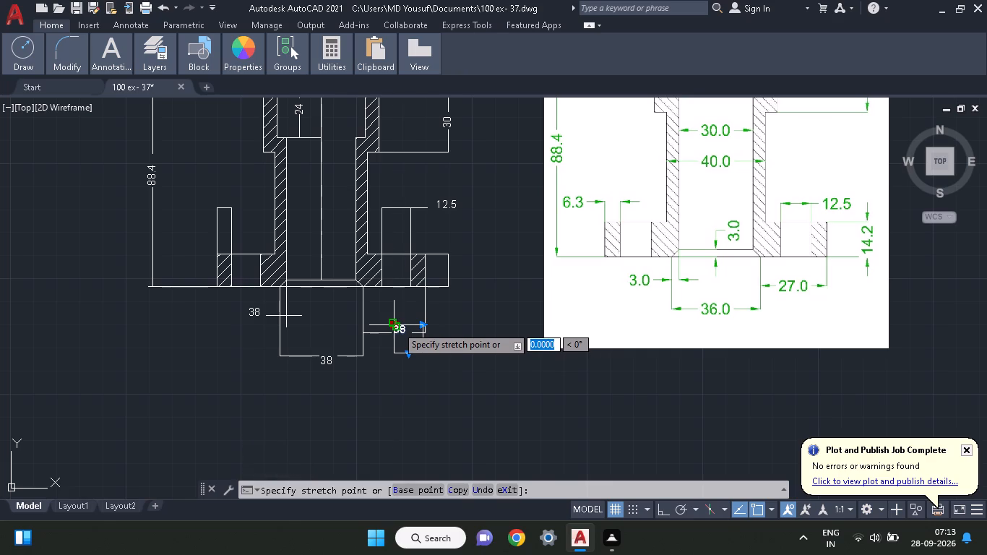
pyautogui.click(397, 330)
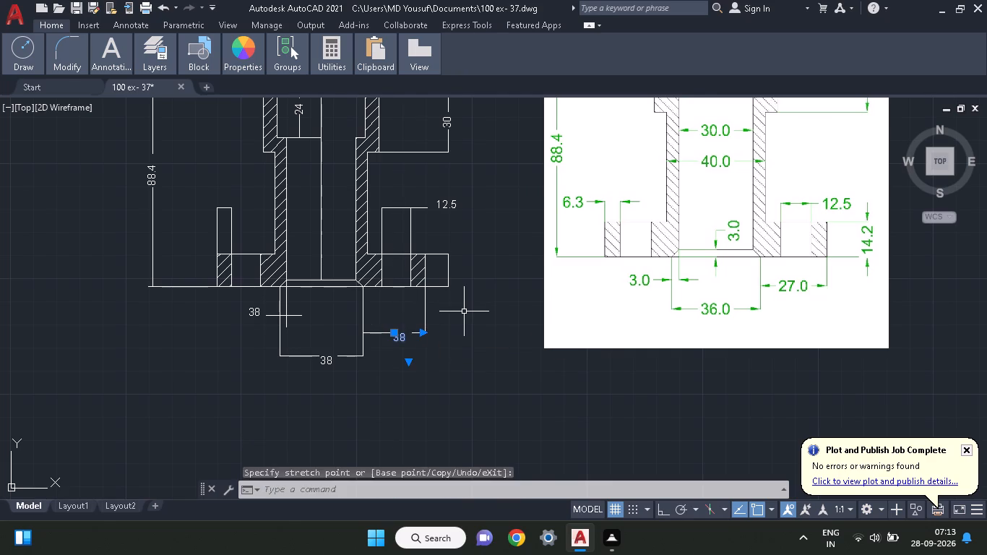
pyautogui.press('Escape')
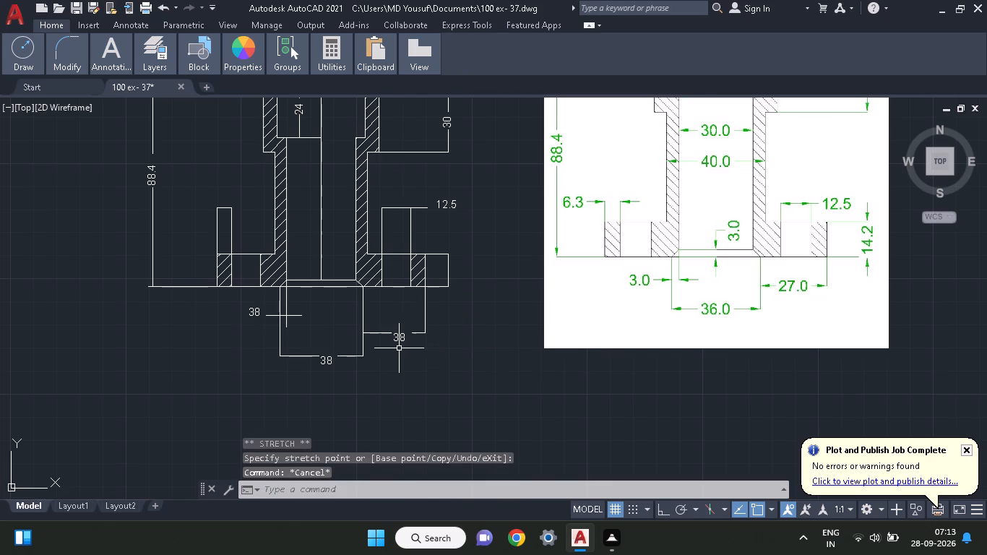
pyautogui.click(399, 340)
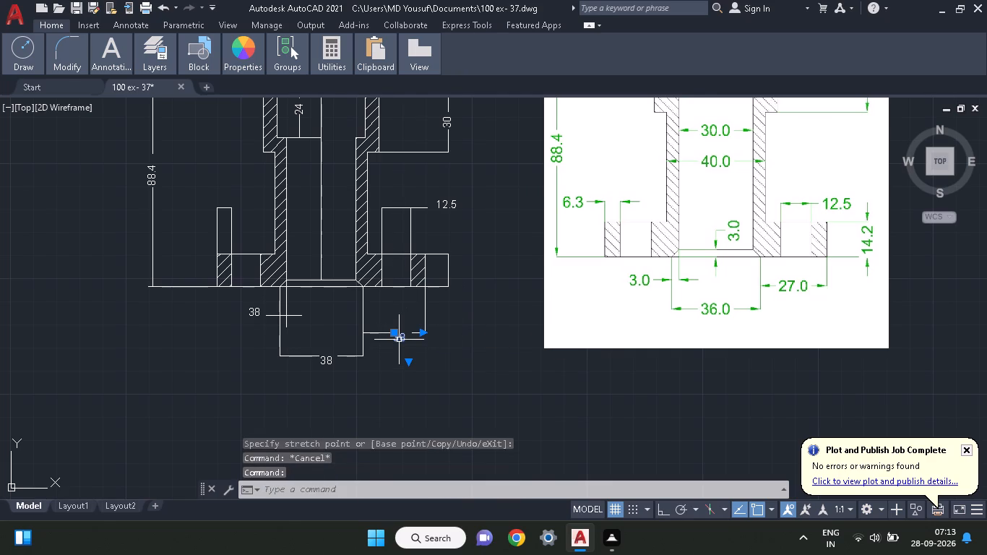
pyautogui.click(394, 332)
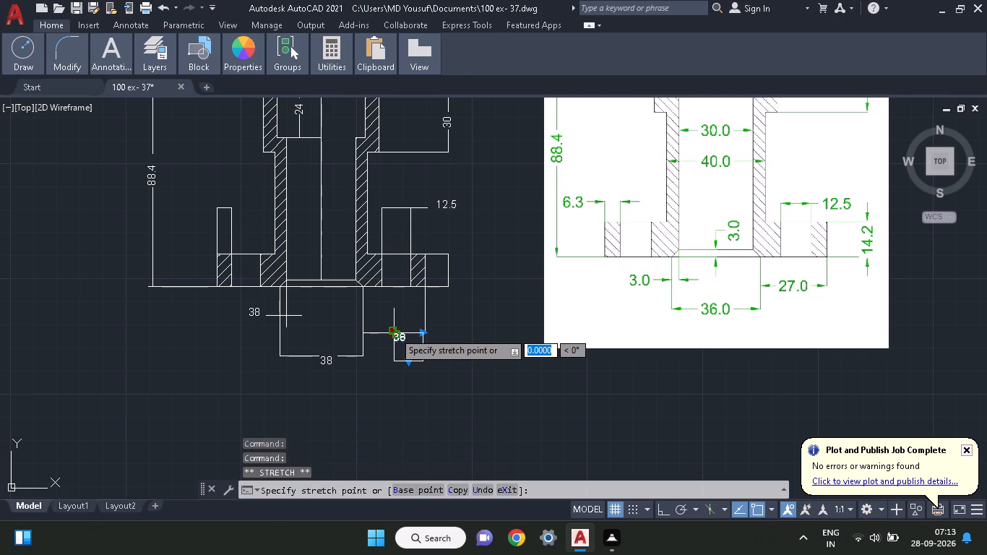
pyautogui.click(394, 330)
pyautogui.press('Escape')
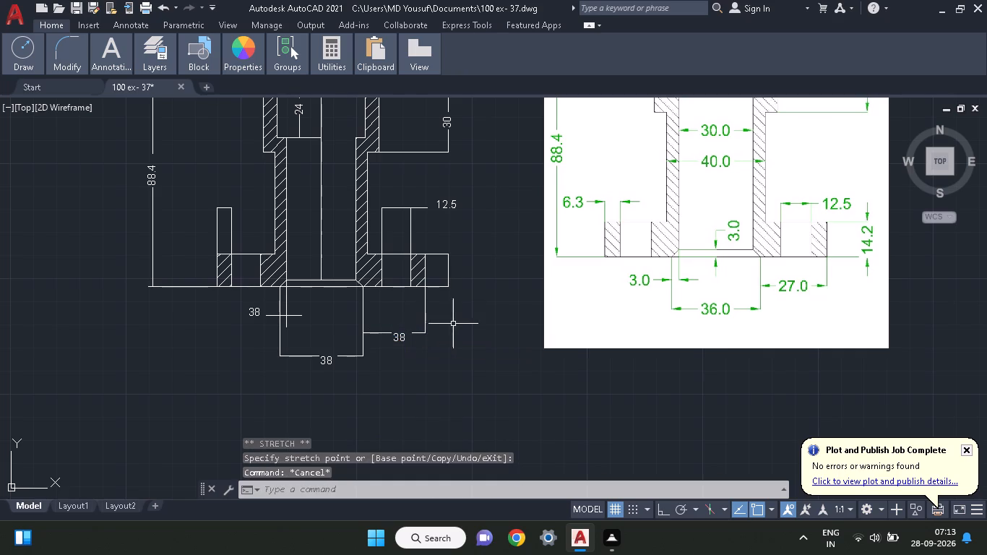
pyautogui.click(402, 339)
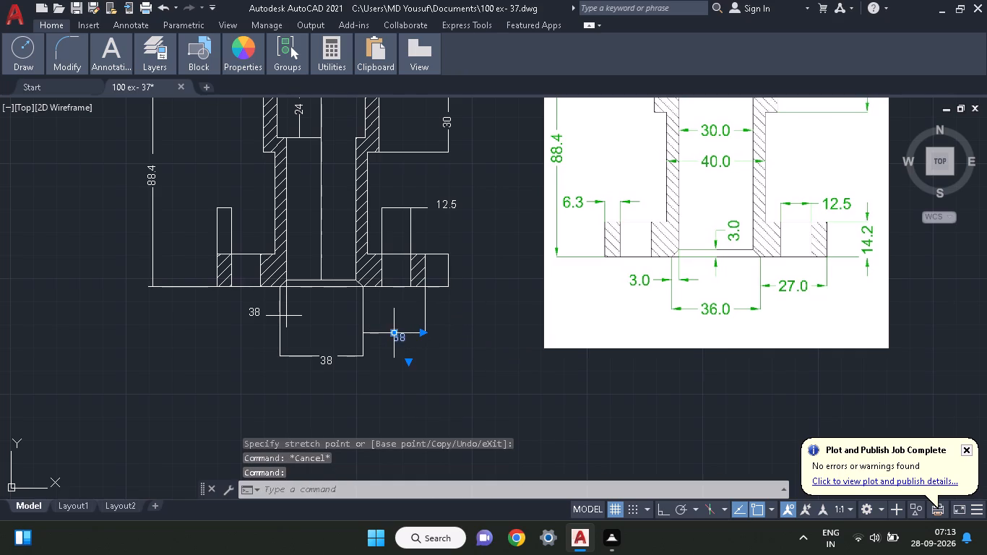
pyautogui.click(392, 333)
pyautogui.click(396, 322)
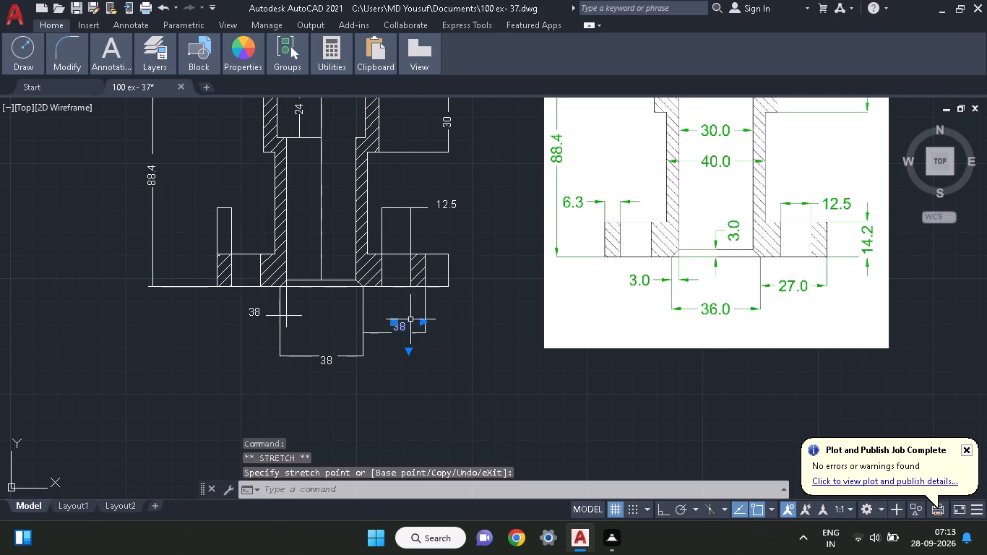
pyautogui.press('Escape')
# Erase the two line pieces on either side of the right 38 text below the flange.
pyautogui.click(420, 333)
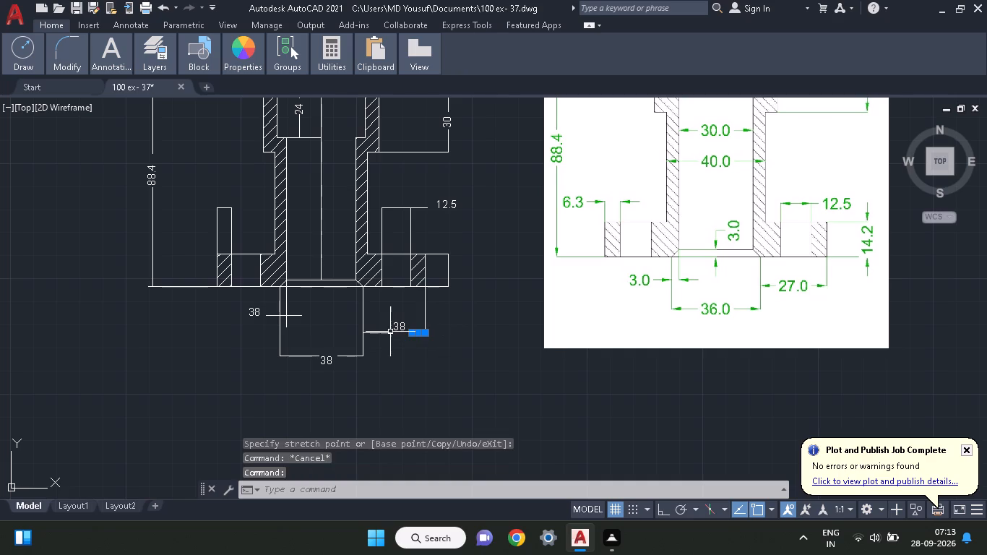
pyautogui.click(390, 332)
pyautogui.rightClick(390, 332)
pyautogui.click(413, 277)
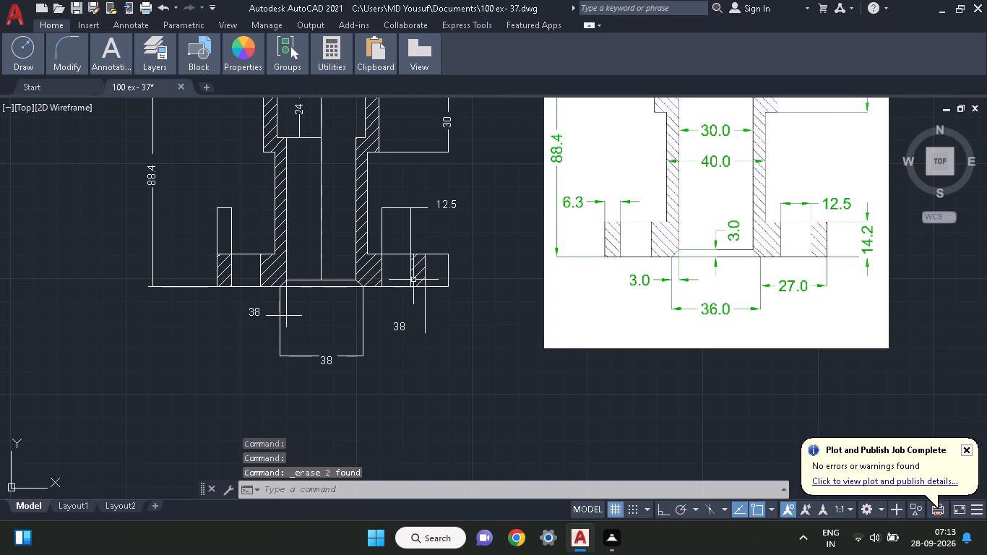
# Draw a horizontal dimension line at the right 38 text's height, from the right flange extension line to the right bore extension line.
pyautogui.write('l')
pyautogui.press('space')
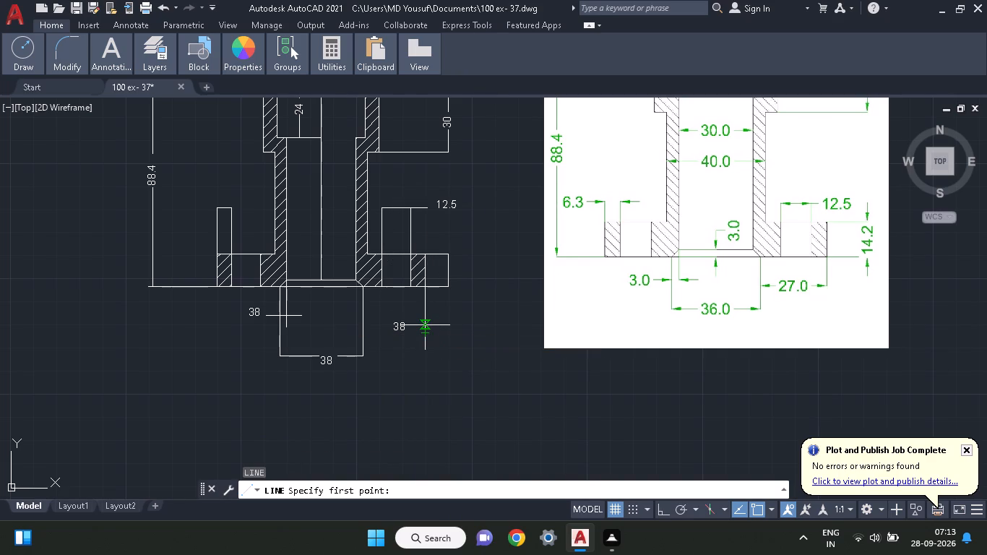
pyautogui.click(425, 326)
pyautogui.click(361, 328)
pyautogui.press('Escape')
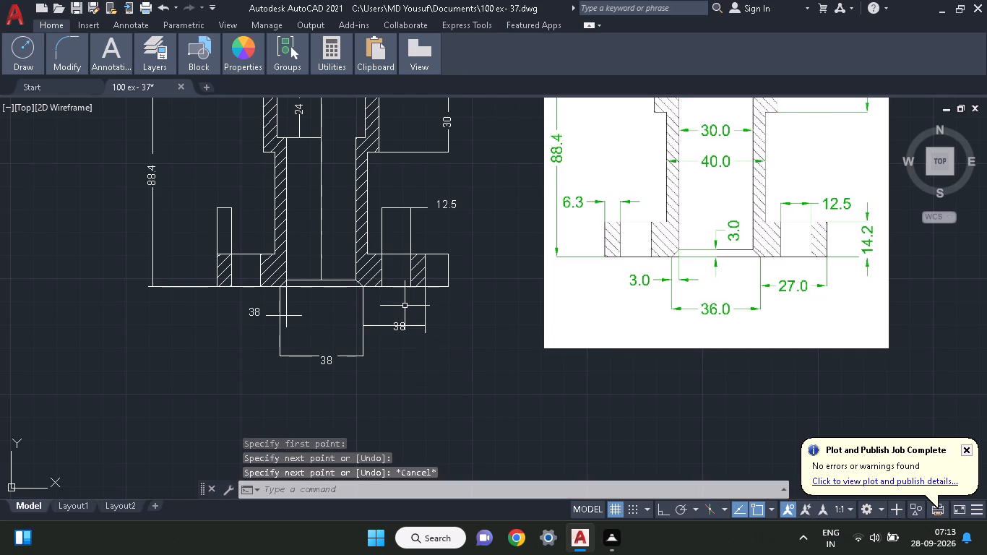
# Trim the new right dimension line where it runs through the 38 text.
pyautogui.write('tr')
pyautogui.click(430, 337)
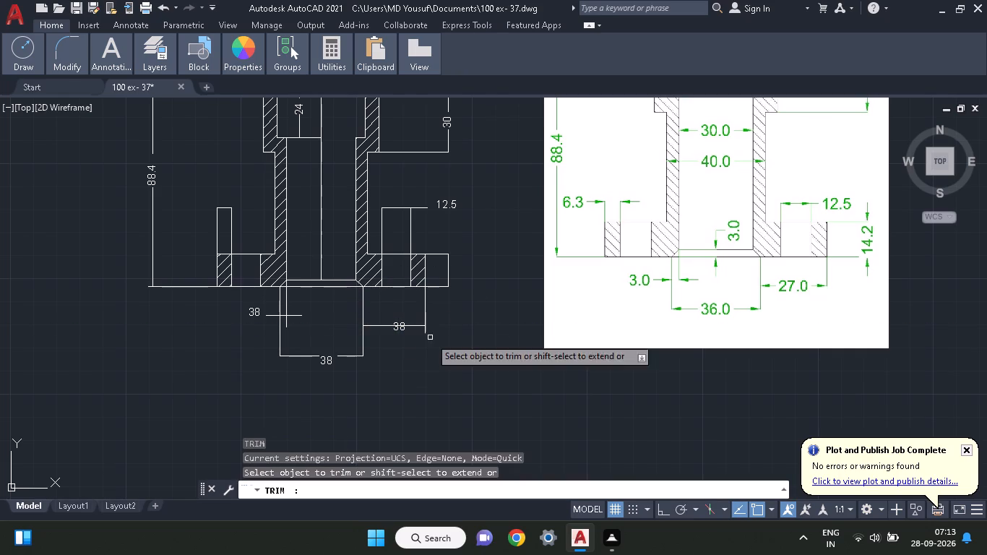
pyautogui.click(399, 328)
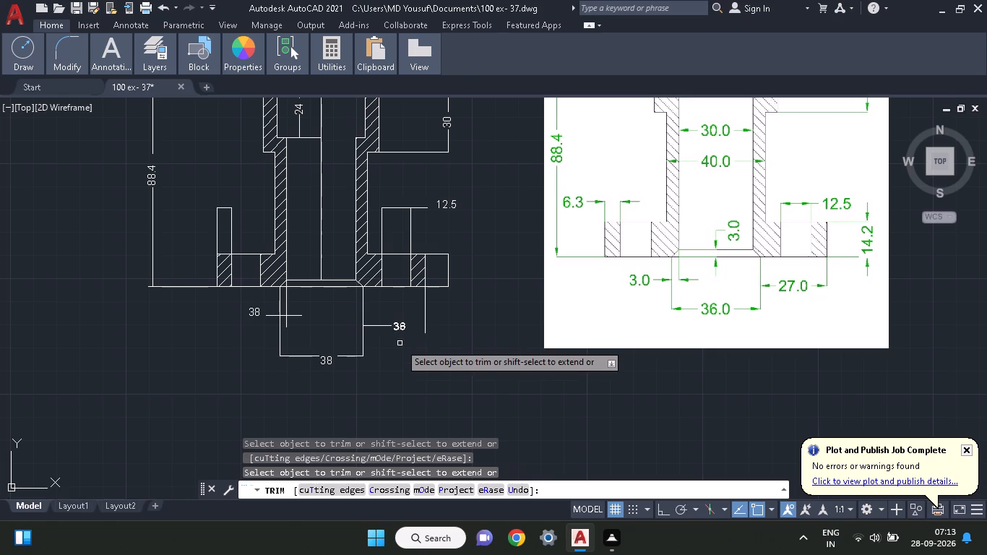
pyautogui.press('Escape')
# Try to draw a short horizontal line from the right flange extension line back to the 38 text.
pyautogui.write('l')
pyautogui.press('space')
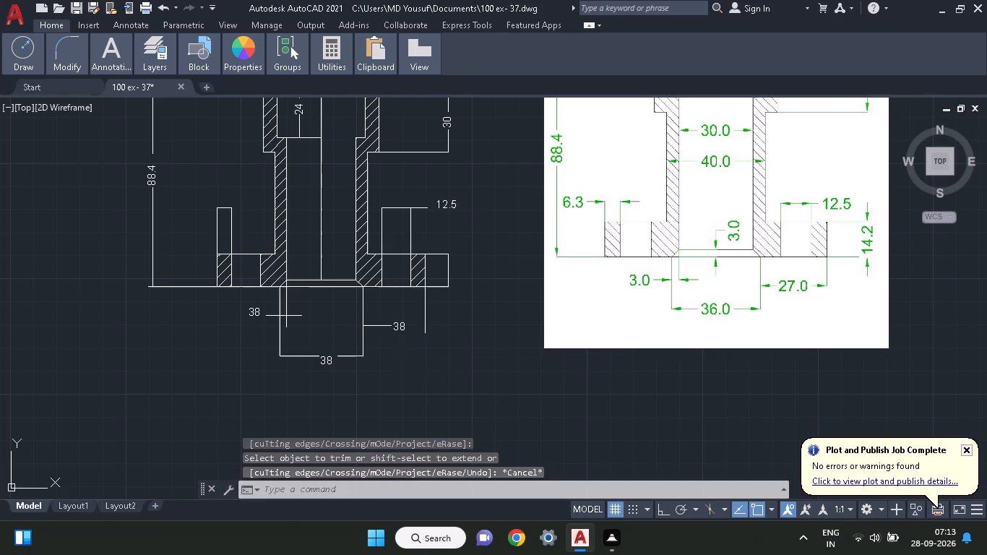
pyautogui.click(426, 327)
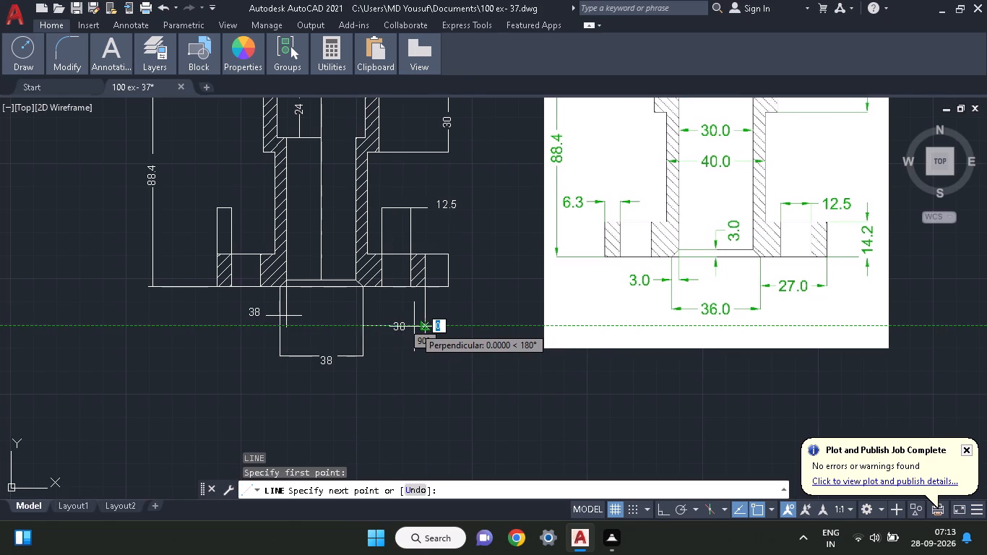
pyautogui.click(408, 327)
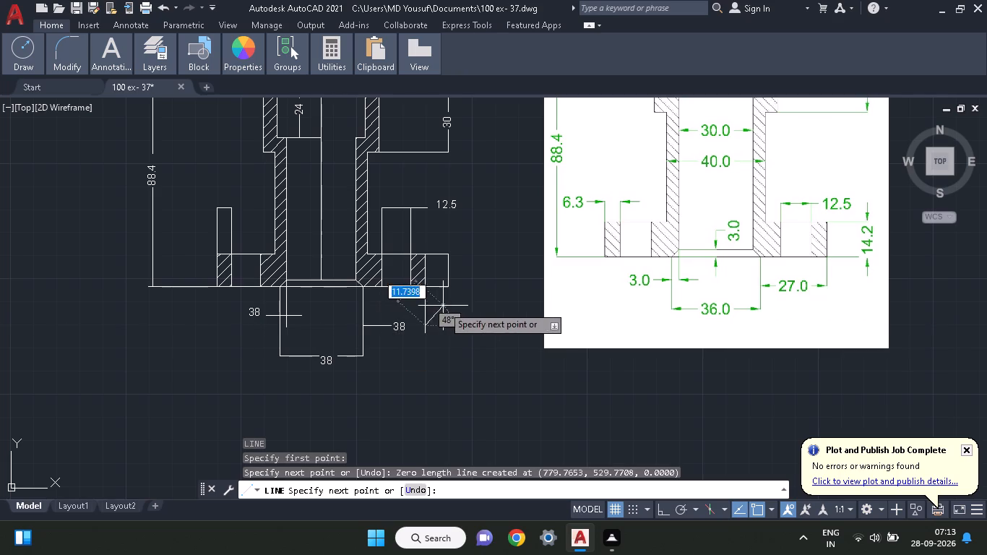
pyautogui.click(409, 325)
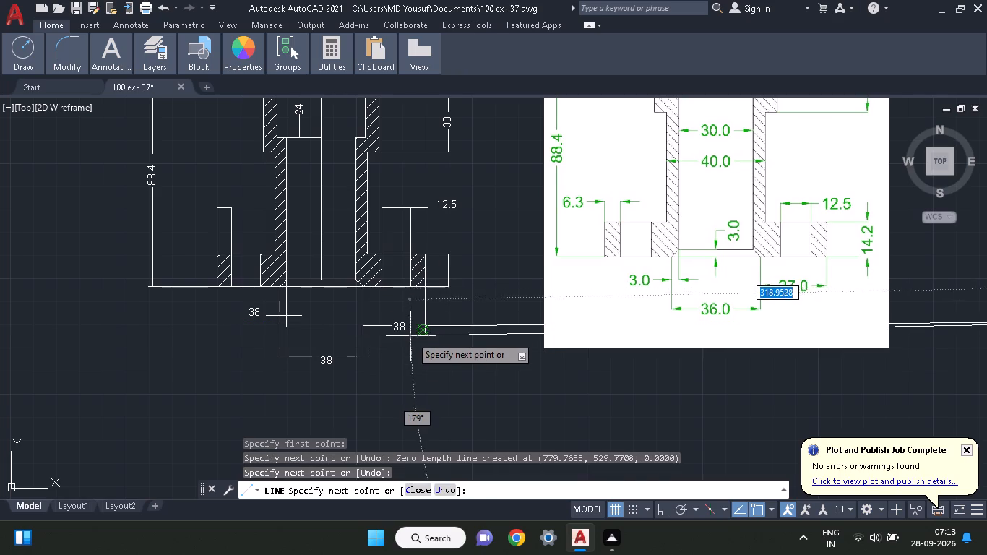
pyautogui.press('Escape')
# Erase the stray long line running from the right flange extension line across the reference image.
pyautogui.click(452, 327)
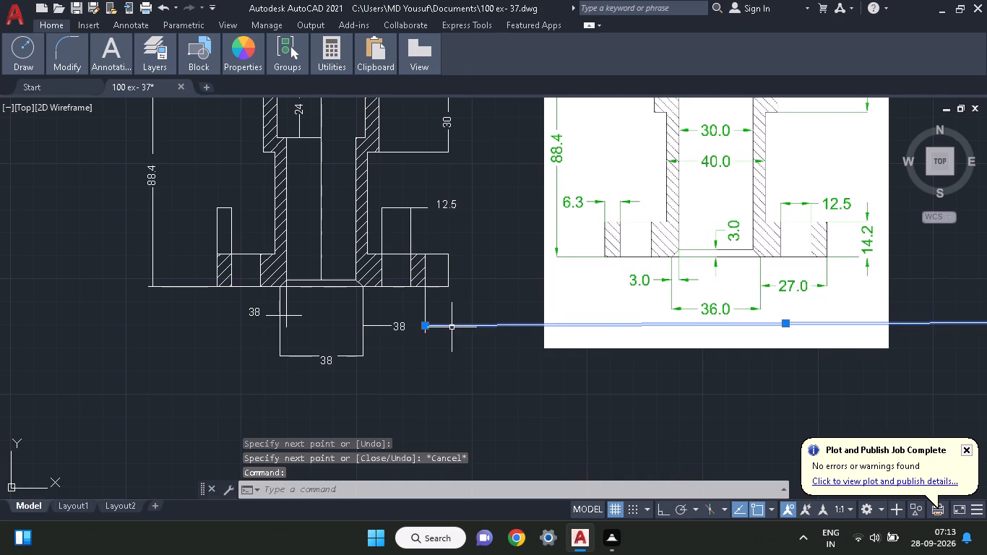
pyautogui.rightClick(452, 327)
pyautogui.click(509, 257)
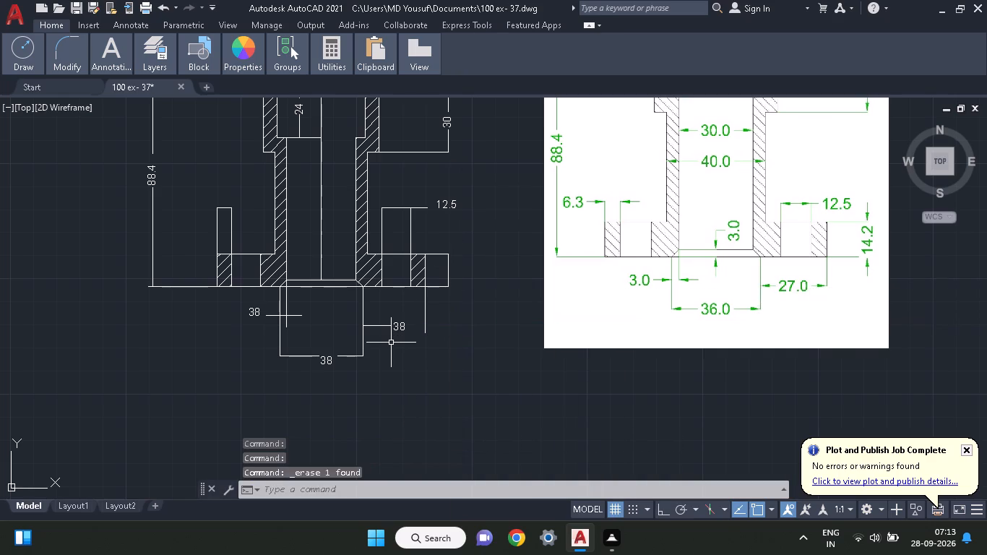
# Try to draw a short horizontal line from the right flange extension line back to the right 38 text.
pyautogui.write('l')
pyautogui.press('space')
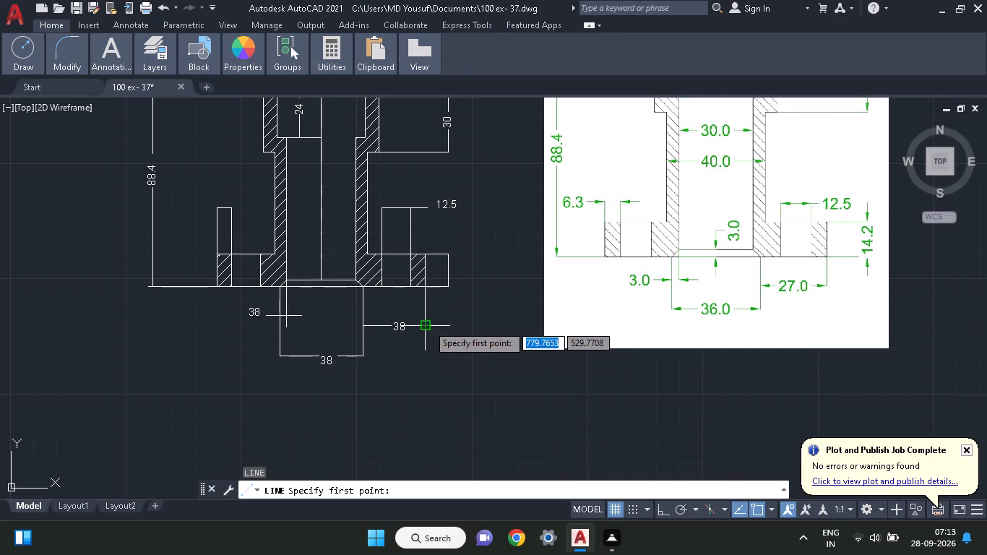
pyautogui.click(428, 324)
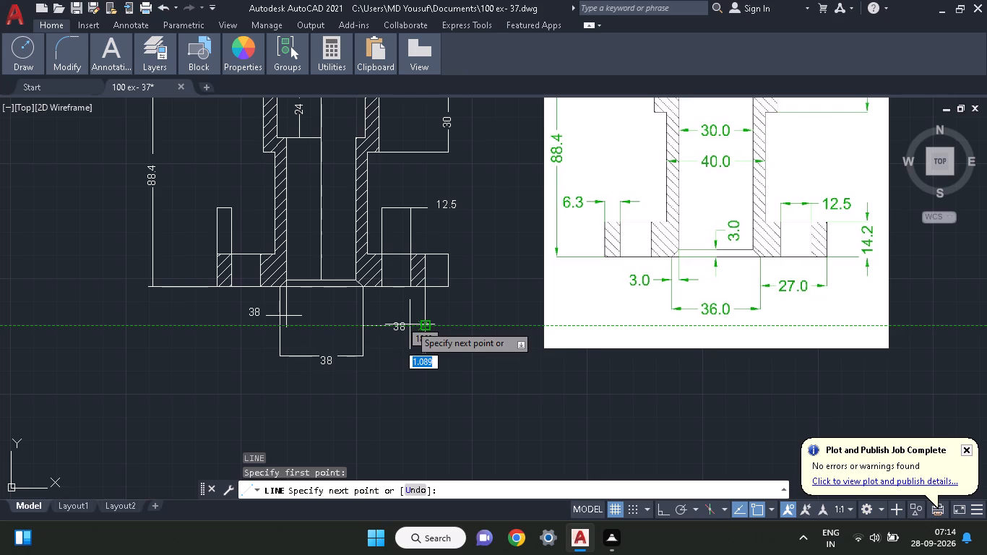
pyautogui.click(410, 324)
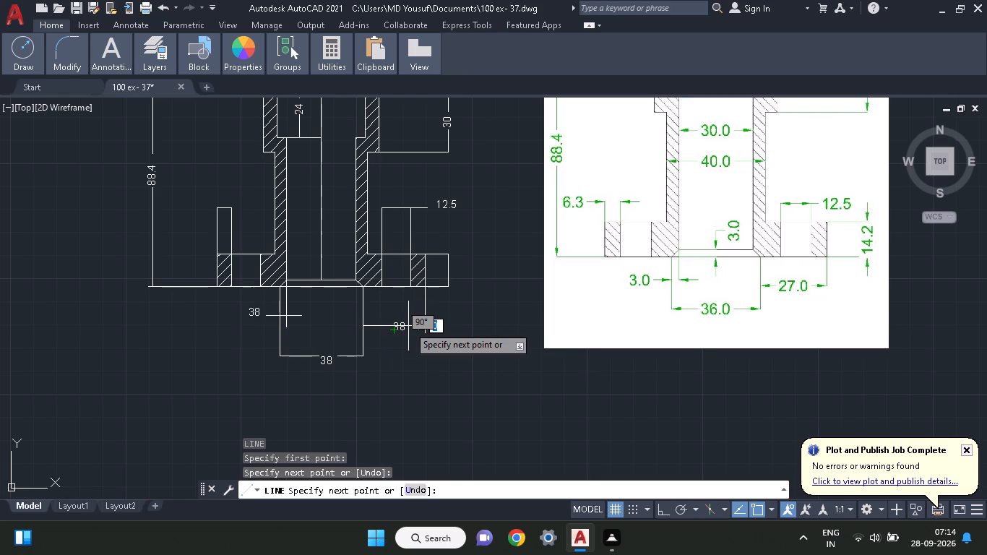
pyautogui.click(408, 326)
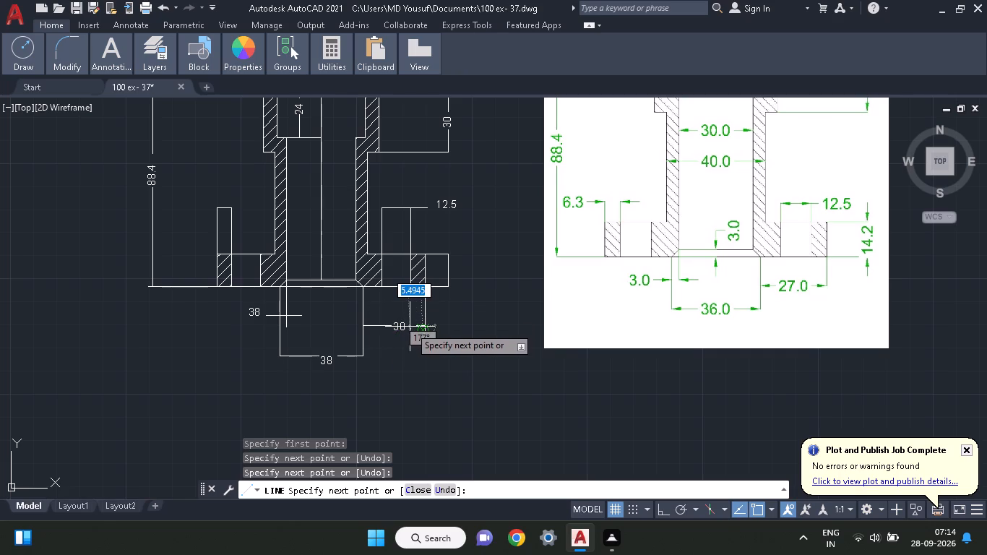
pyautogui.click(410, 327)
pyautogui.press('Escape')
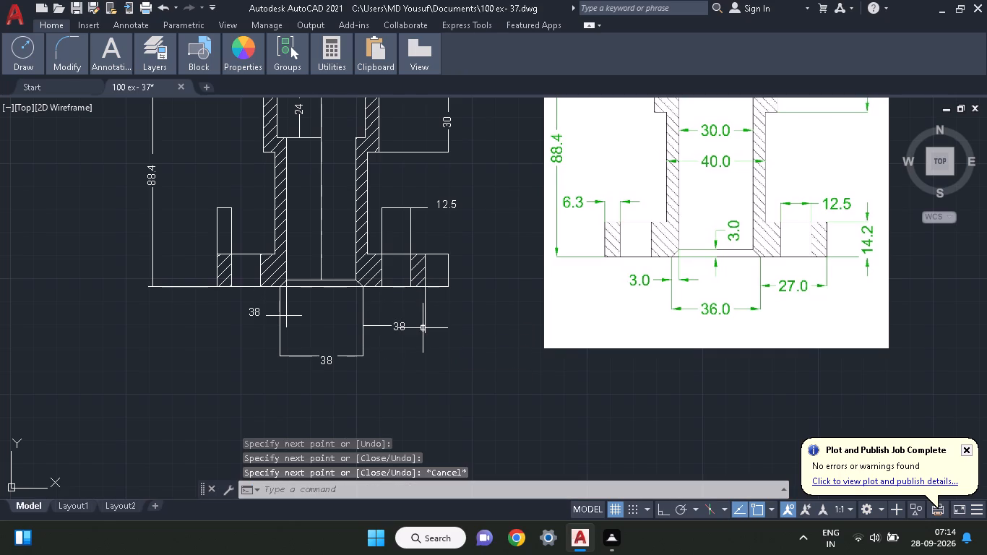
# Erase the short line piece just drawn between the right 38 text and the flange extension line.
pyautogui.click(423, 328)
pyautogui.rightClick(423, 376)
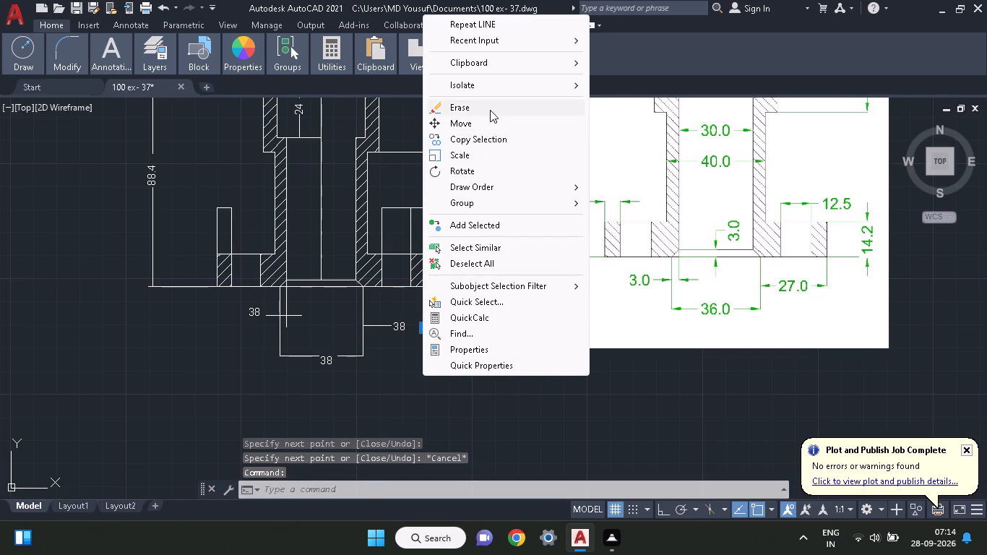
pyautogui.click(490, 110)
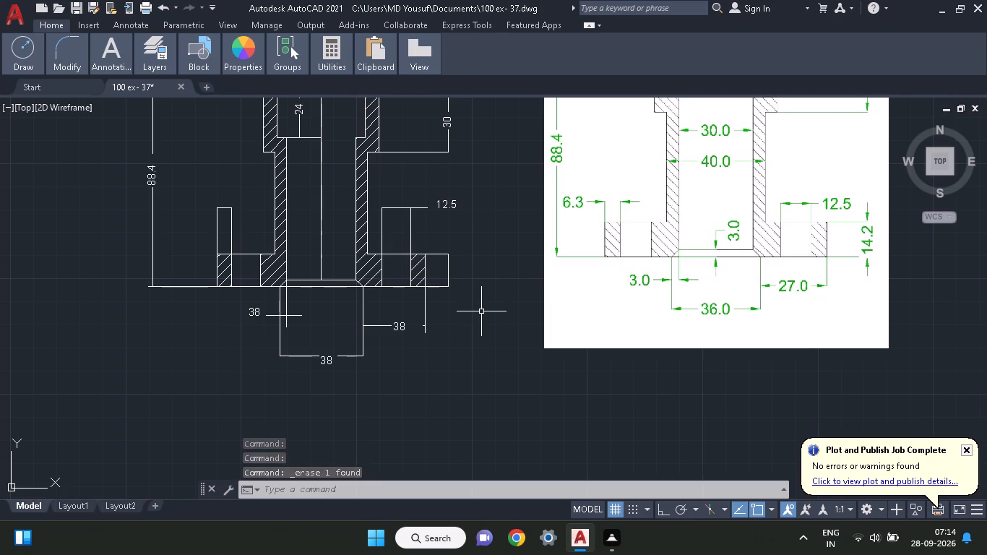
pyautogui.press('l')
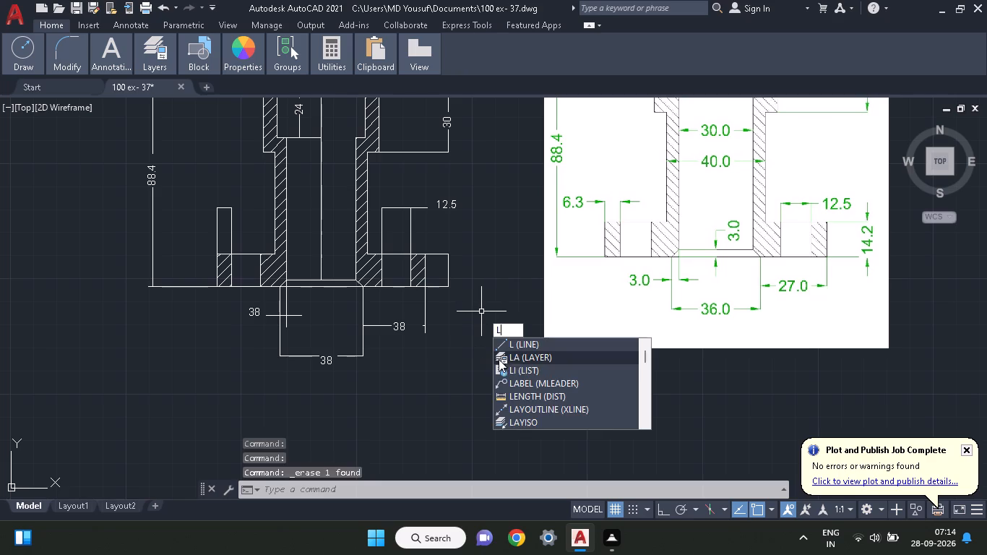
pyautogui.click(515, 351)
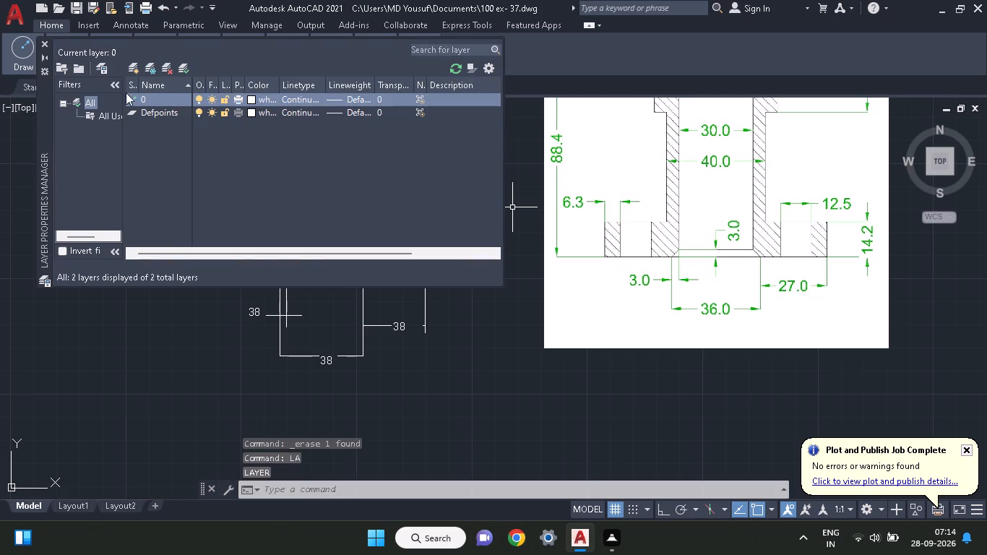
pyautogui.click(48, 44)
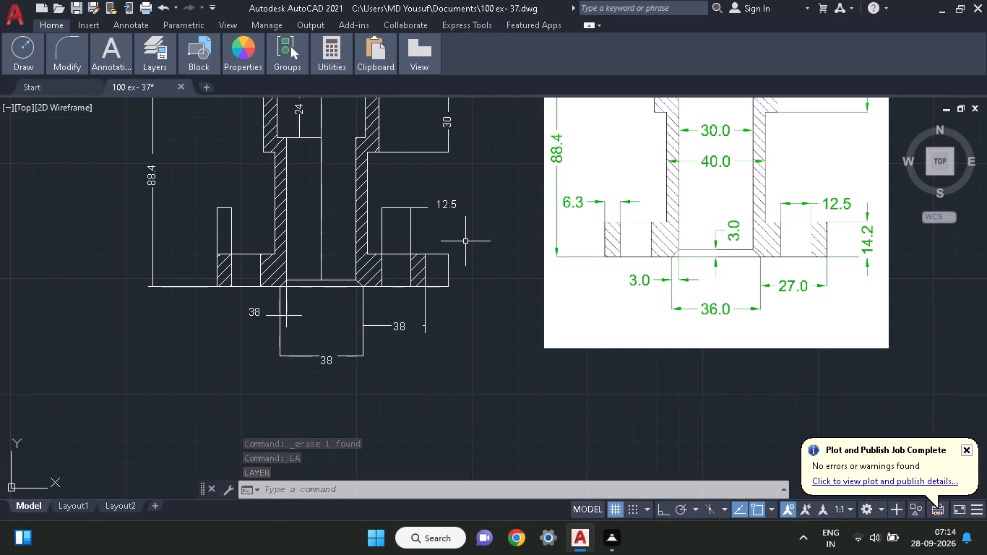
# Draw a horizontal line from the end of the existing dimension line piece across the right 38 text to the right flange extension line.
pyautogui.write('l')
pyautogui.press('space')
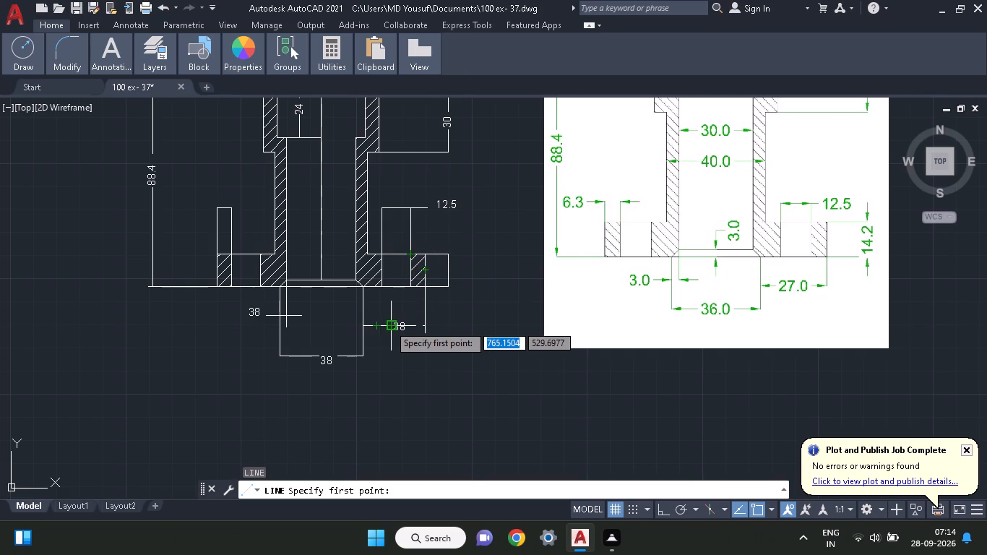
pyautogui.click(389, 324)
pyautogui.click(426, 323)
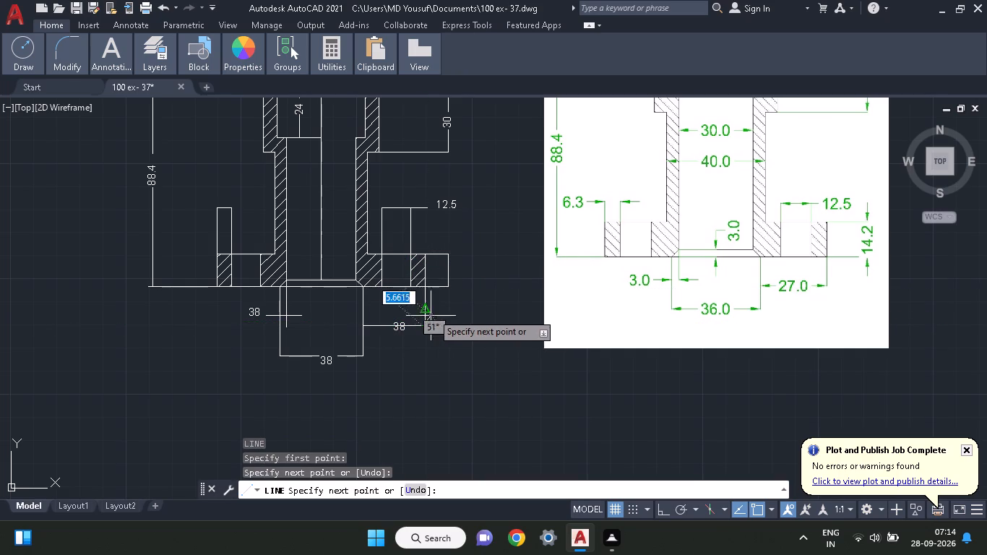
pyautogui.press('Escape')
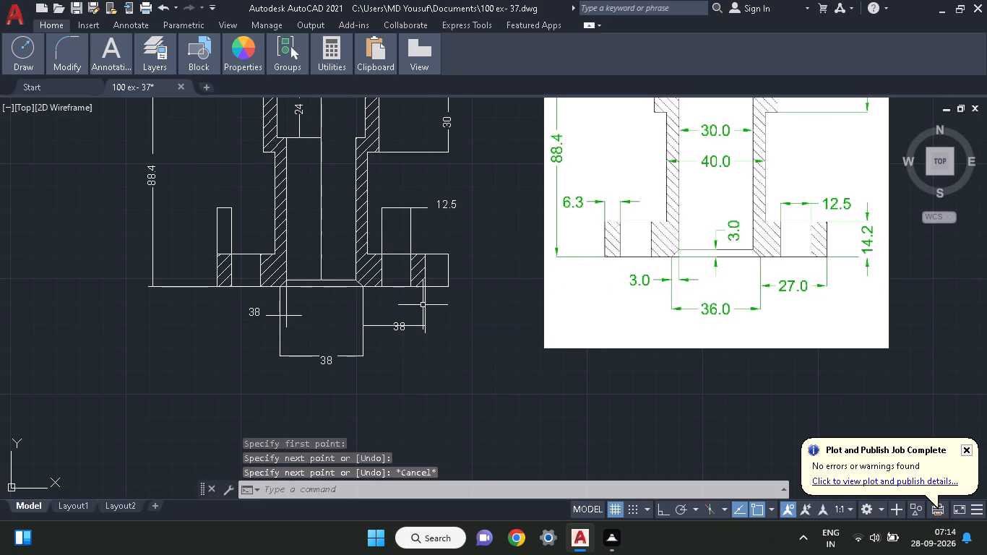
# Draw a short vertical helper line upward from the dimension line just beside the right 38 text, as a trimming boundary.
pyautogui.write('l')
pyautogui.press('space')
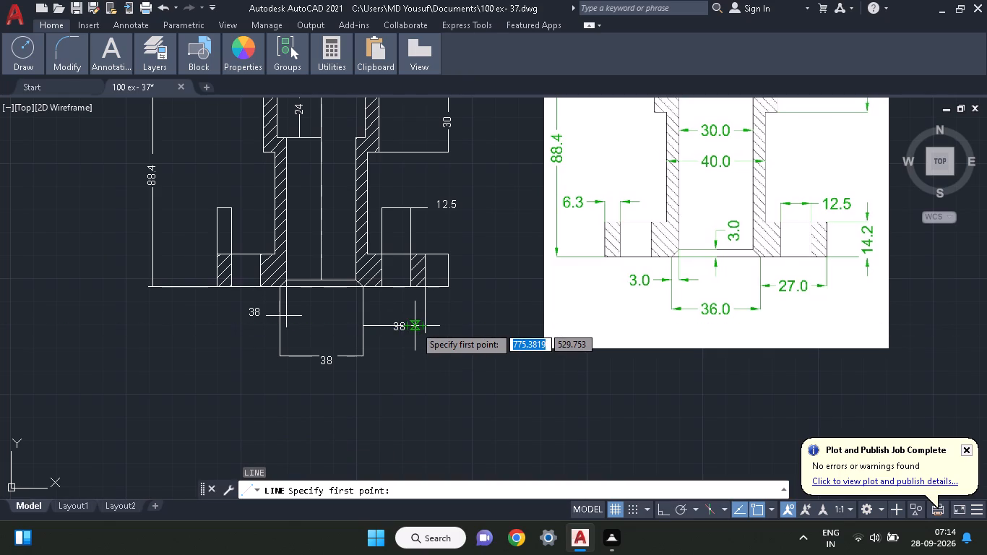
pyautogui.click(413, 326)
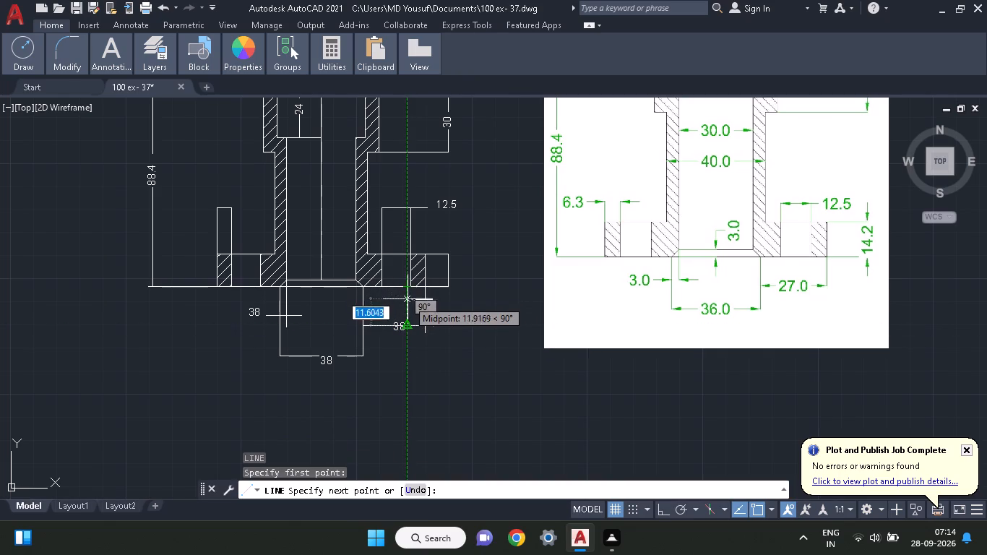
pyautogui.click(408, 301)
pyautogui.press('Escape')
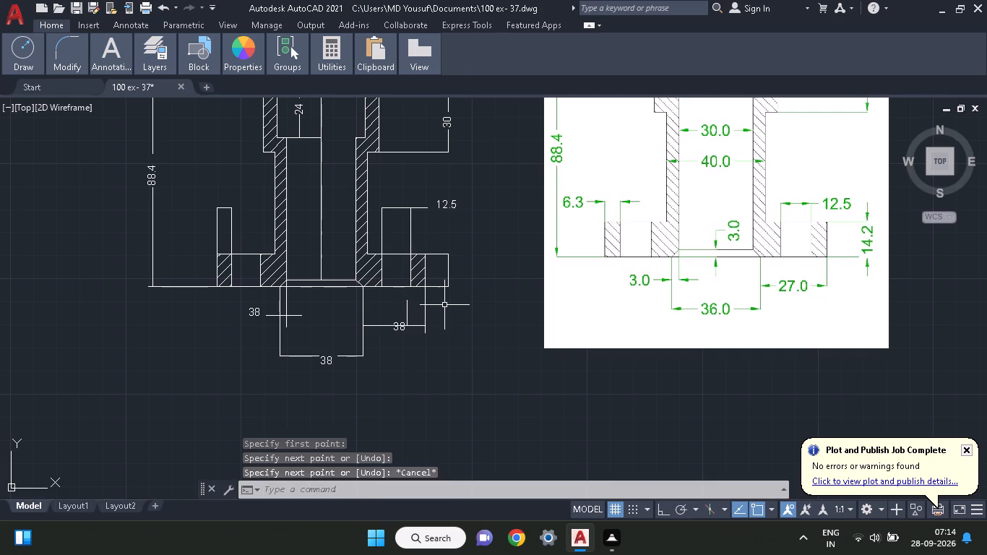
# Trim the dimension line where it crosses the right 38 text and remove the vertical helper line.
pyautogui.write('tr')
pyautogui.click(501, 335)
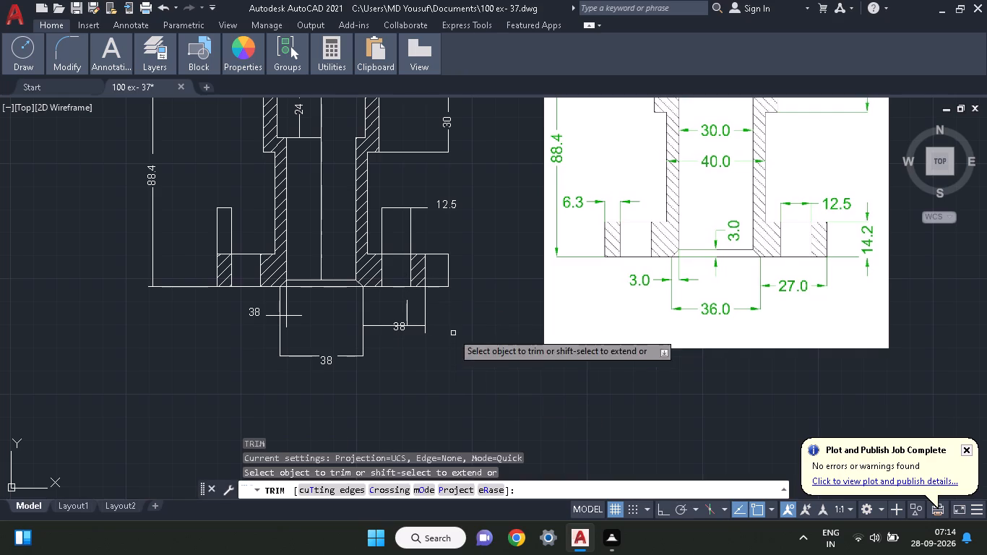
pyautogui.click(398, 324)
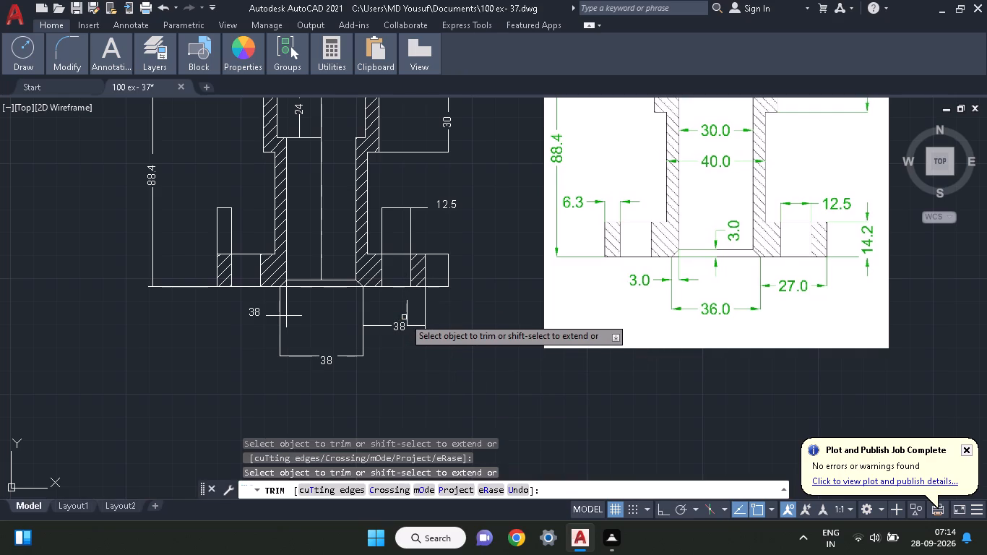
pyautogui.click(405, 312)
pyautogui.press('Escape')
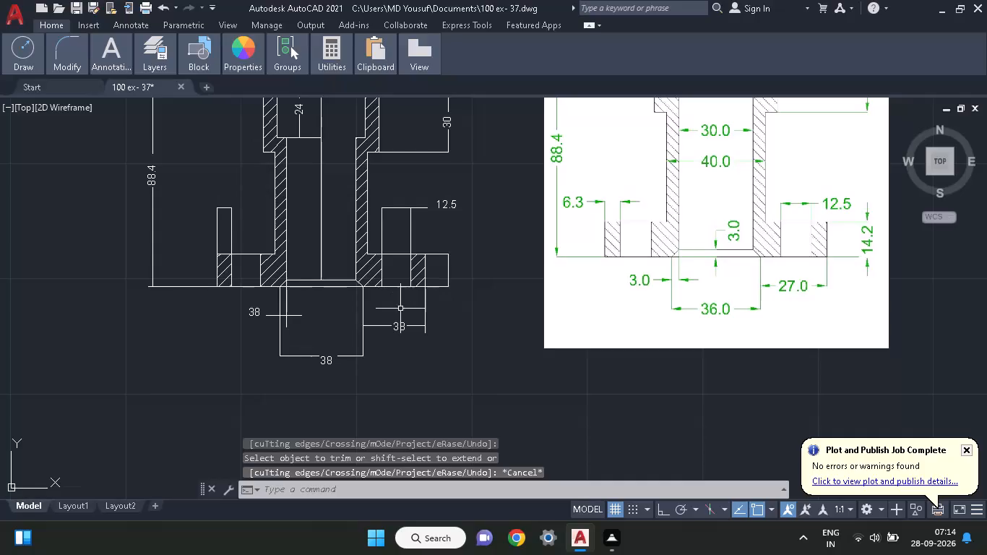
# Move the 38 text below the bore slightly upward so it clears its horizontal dimension line.
pyautogui.click(328, 365)
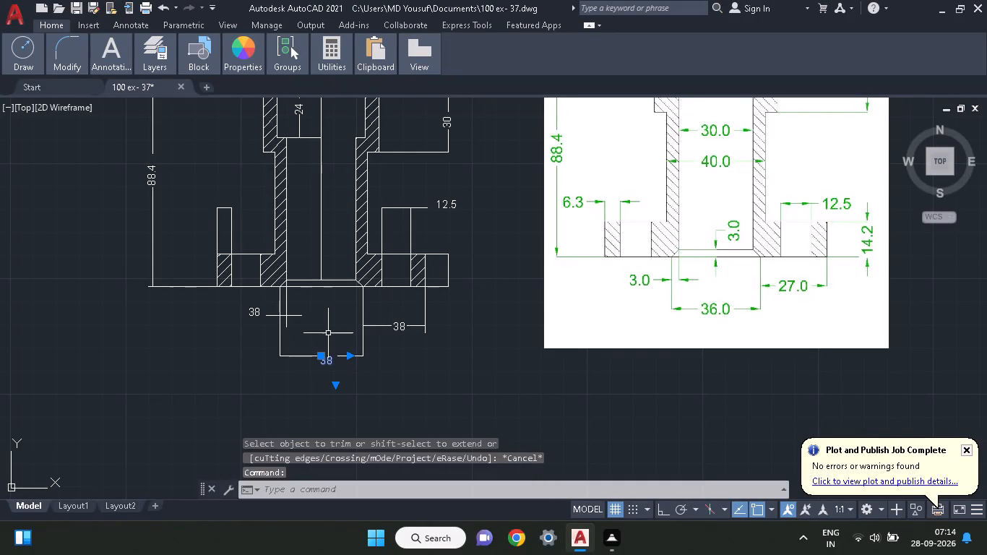
pyautogui.write('mo')
pyautogui.click(358, 376)
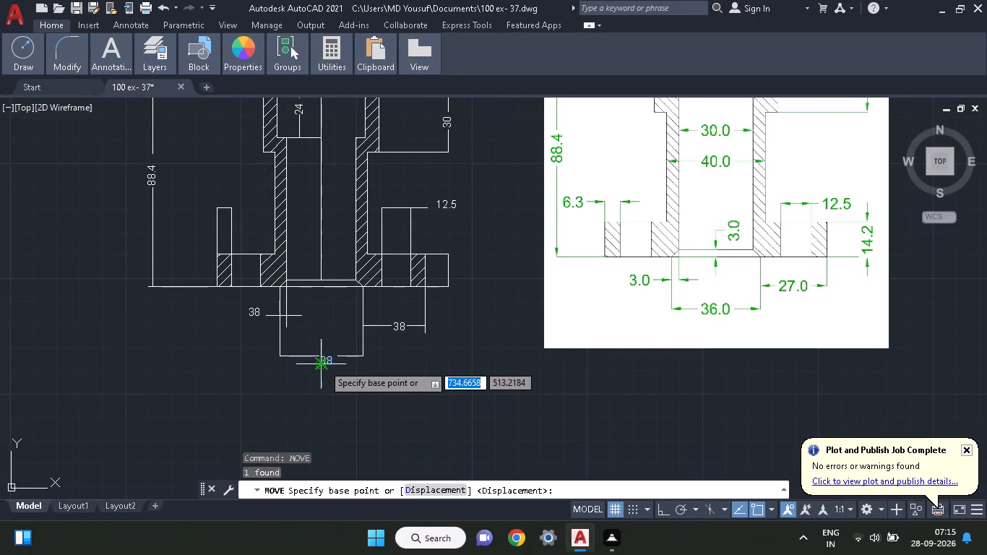
pyautogui.click(323, 364)
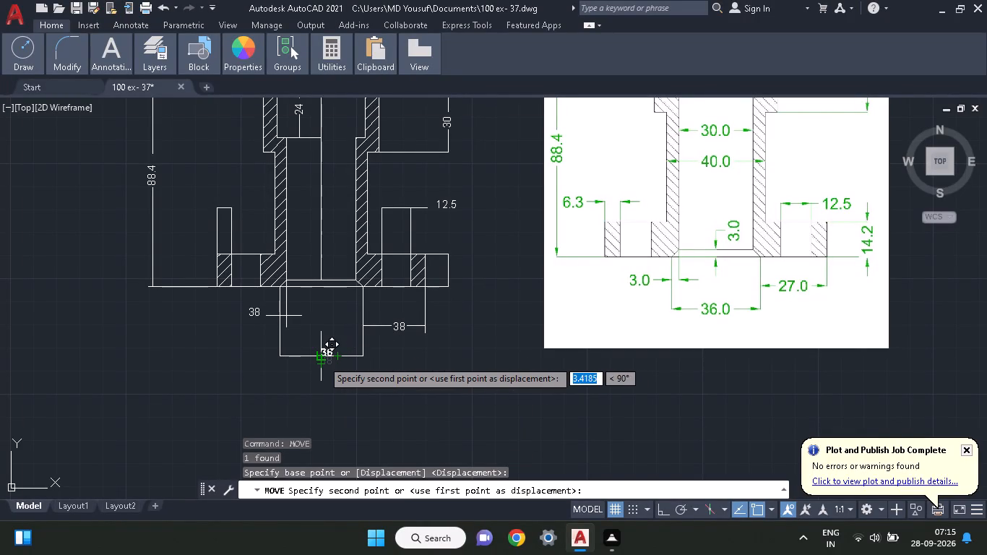
pyautogui.click(322, 360)
pyautogui.press('Escape')
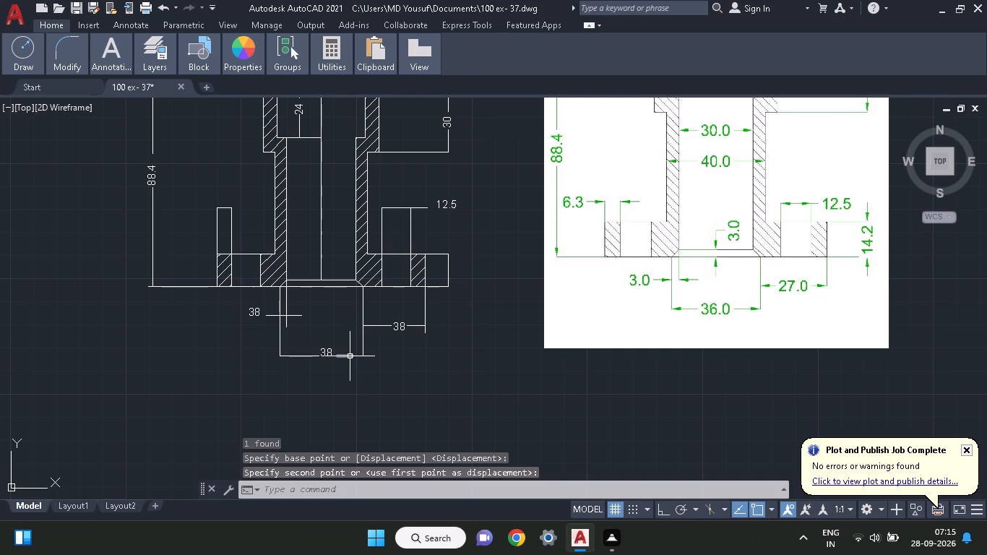
# Erase the two selected dimension line pieces on either side of the 38 text below the bore.
pyautogui.click(350, 356)
pyautogui.click(290, 356)
pyautogui.rightClick(328, 356)
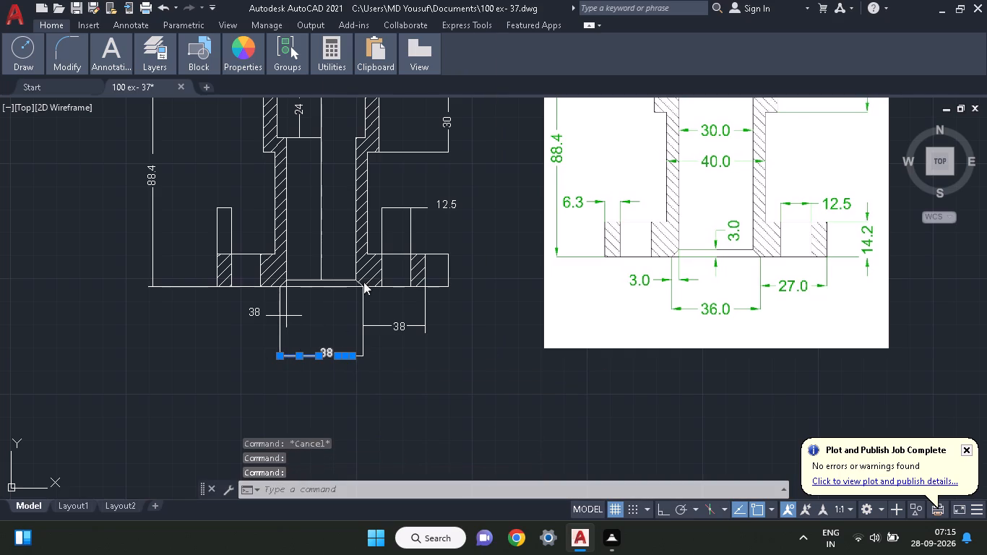
pyautogui.click(399, 116)
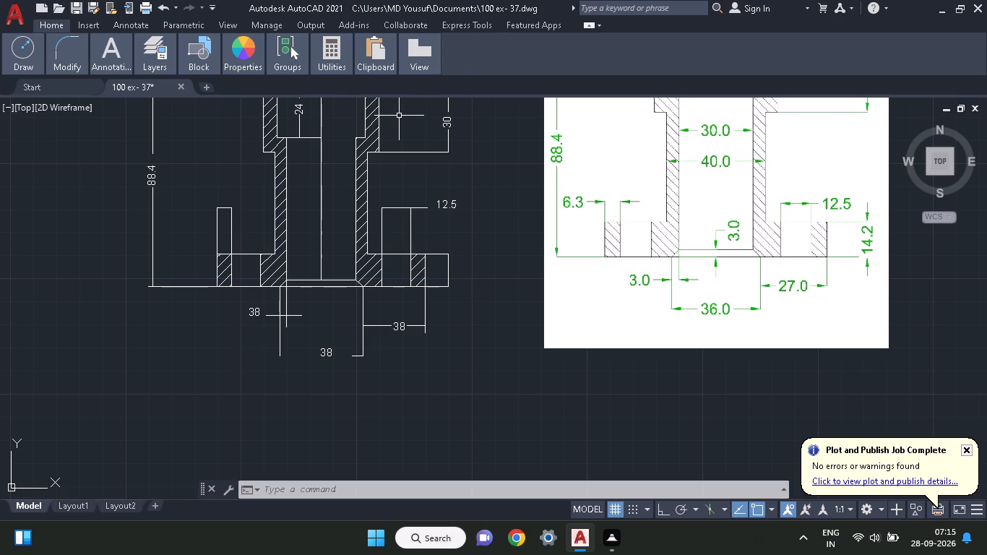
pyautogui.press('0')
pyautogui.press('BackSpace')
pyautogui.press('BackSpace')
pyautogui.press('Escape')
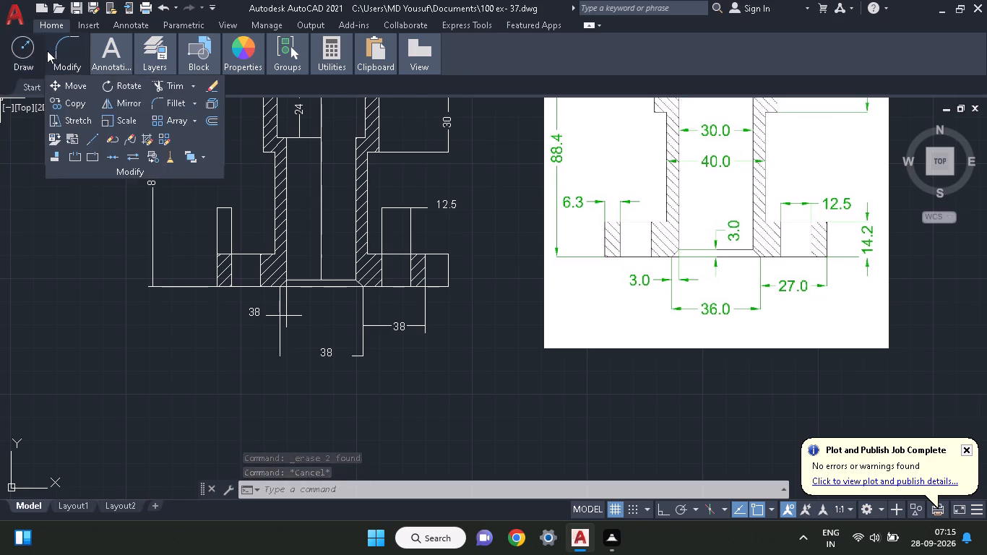
# Draw a horizontal dimension line about 30 long across the tops of the left flange extension lines, overhanging both sides.
pyautogui.click(29, 56)
pyautogui.click(18, 105)
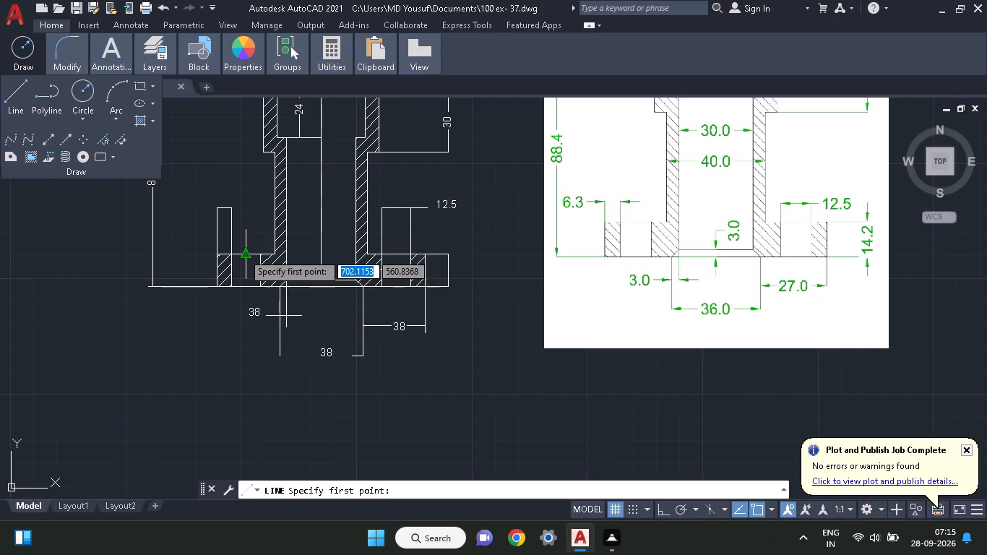
pyautogui.click(215, 210)
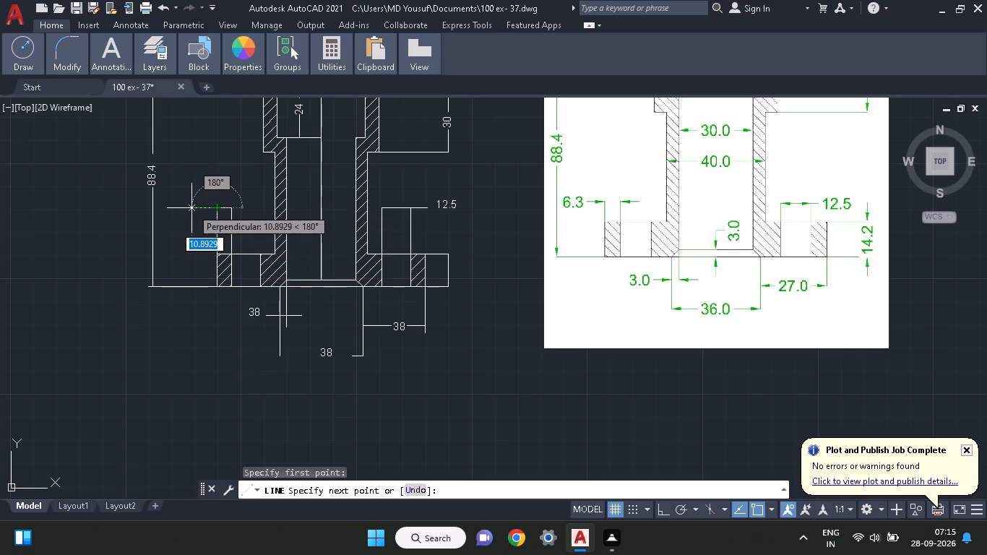
pyautogui.click(191, 208)
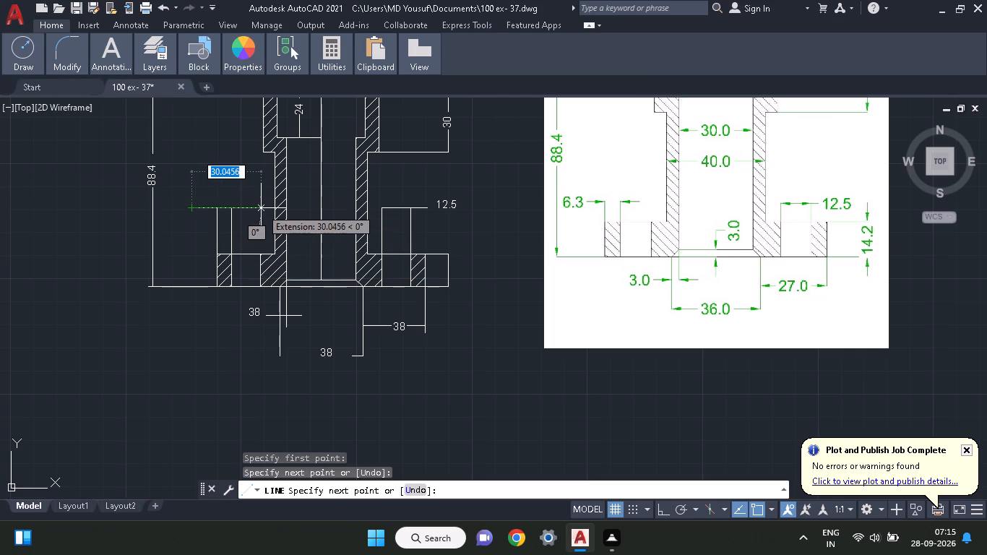
pyautogui.click(261, 208)
pyautogui.rightClick(233, 189)
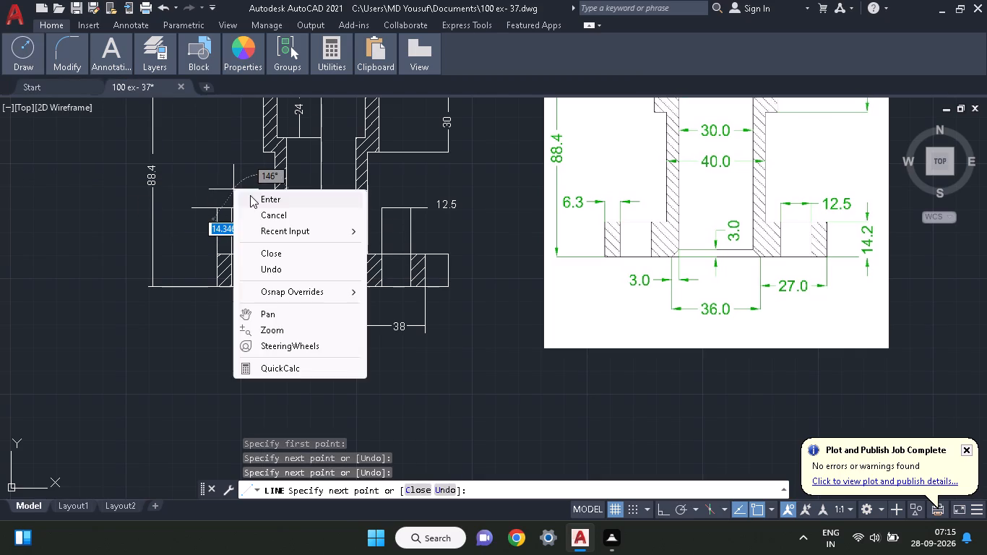
pyautogui.click(252, 196)
# Trim the pieces of the horizontal line and old top edge between the two left flange extension lines.
pyautogui.write('tr')
pyautogui.press('space')
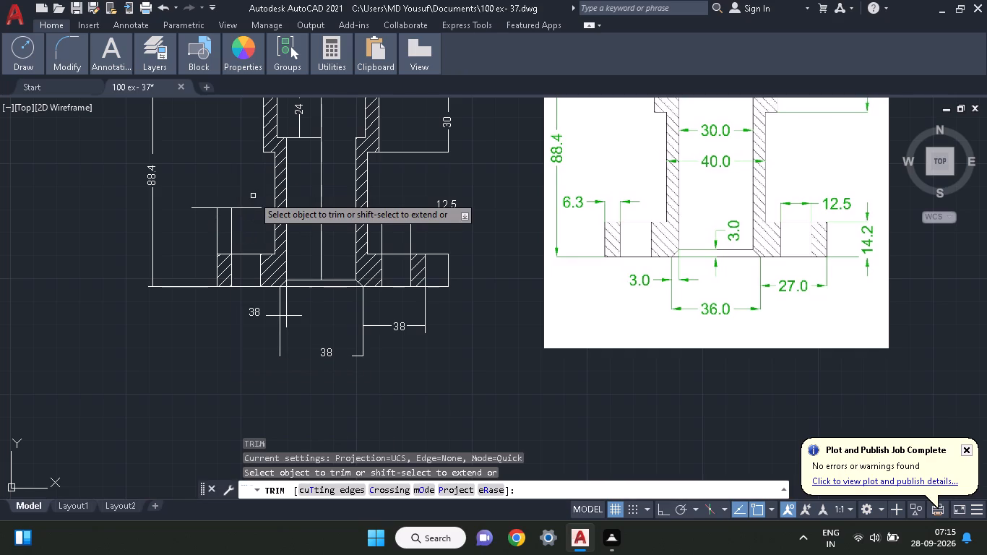
pyautogui.click(223, 209)
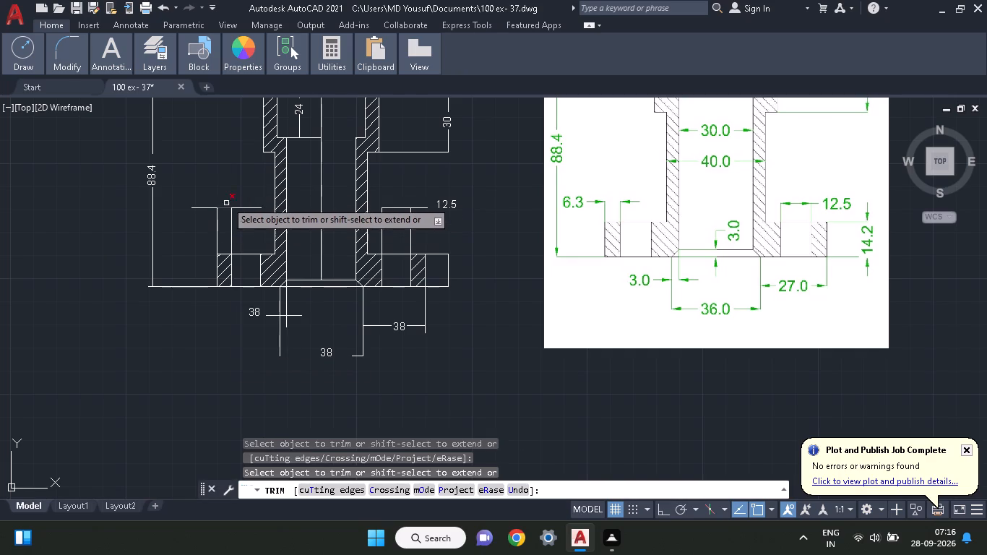
pyautogui.click(228, 209)
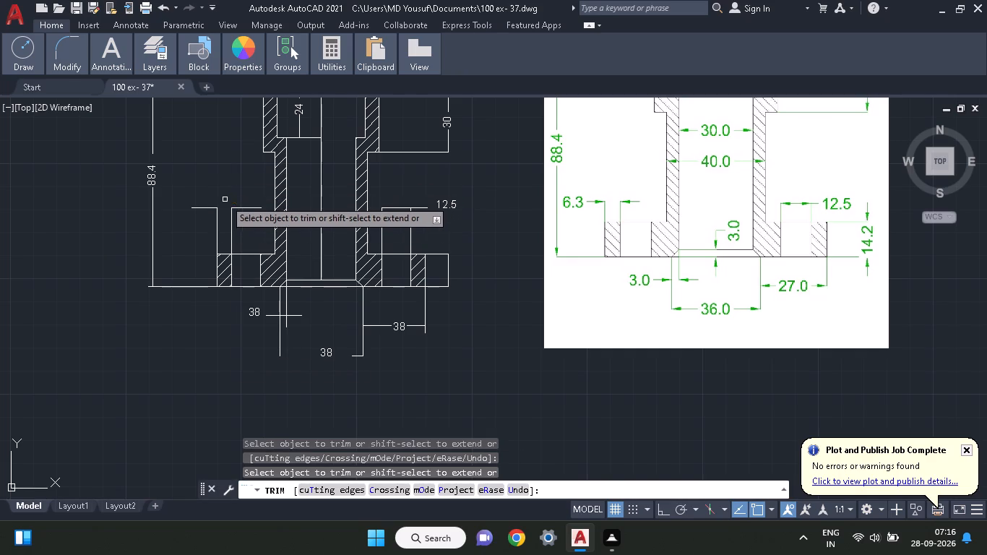
pyautogui.rightClick(223, 176)
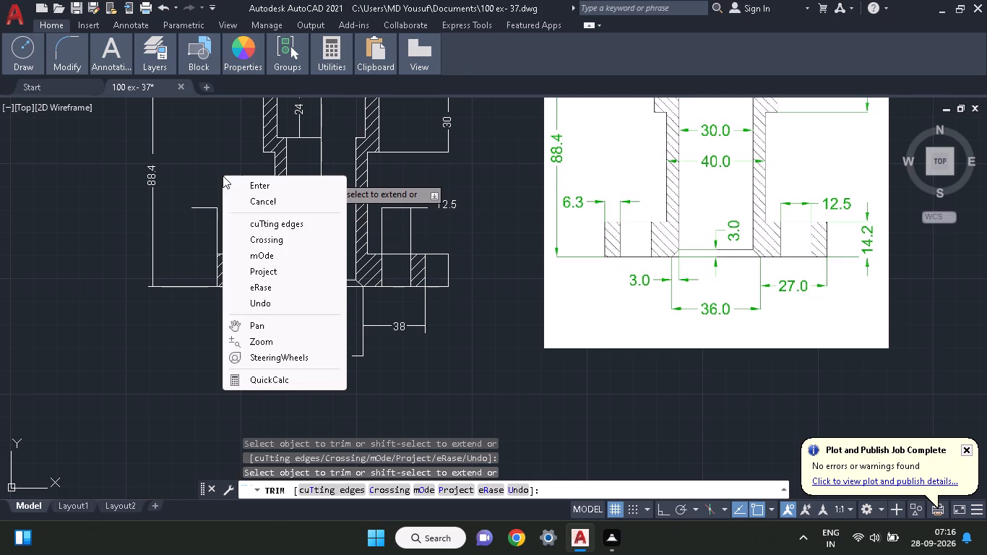
pyautogui.click(243, 186)
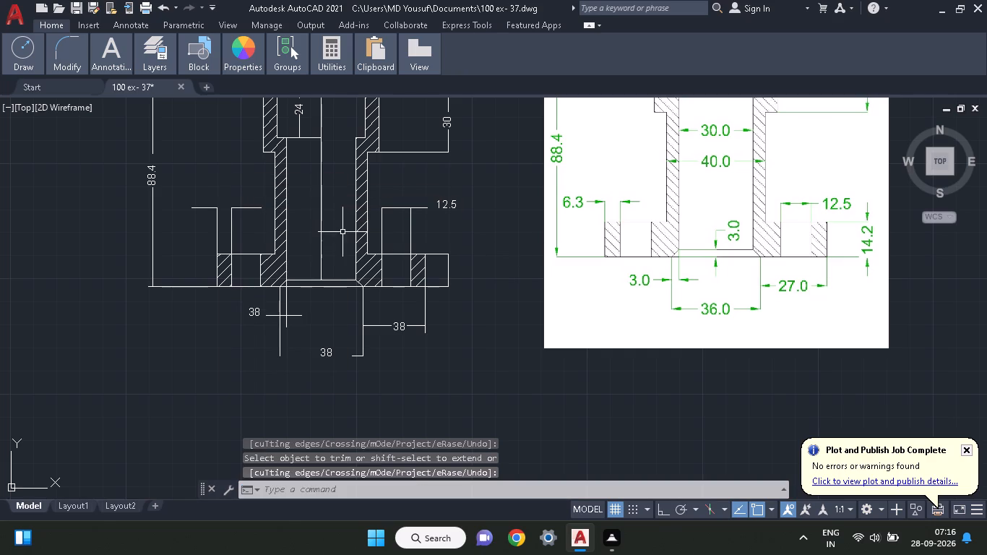
# Erase the short leftover dimension line piece beside the 38 text below the bore.
pyautogui.moveTo(482, 236); pyautogui.dragTo(448, 240, button='middle')
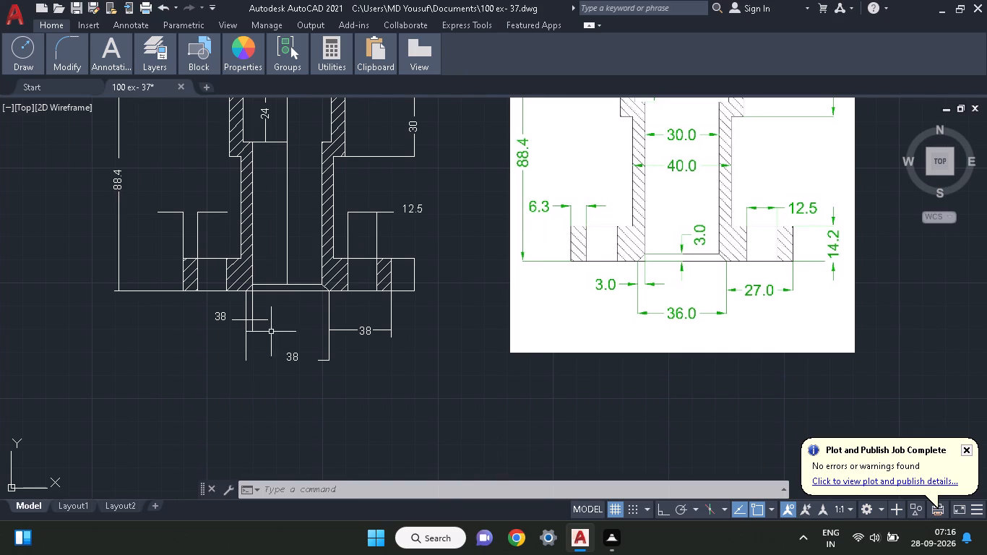
pyautogui.click(313, 361)
pyautogui.click(319, 353)
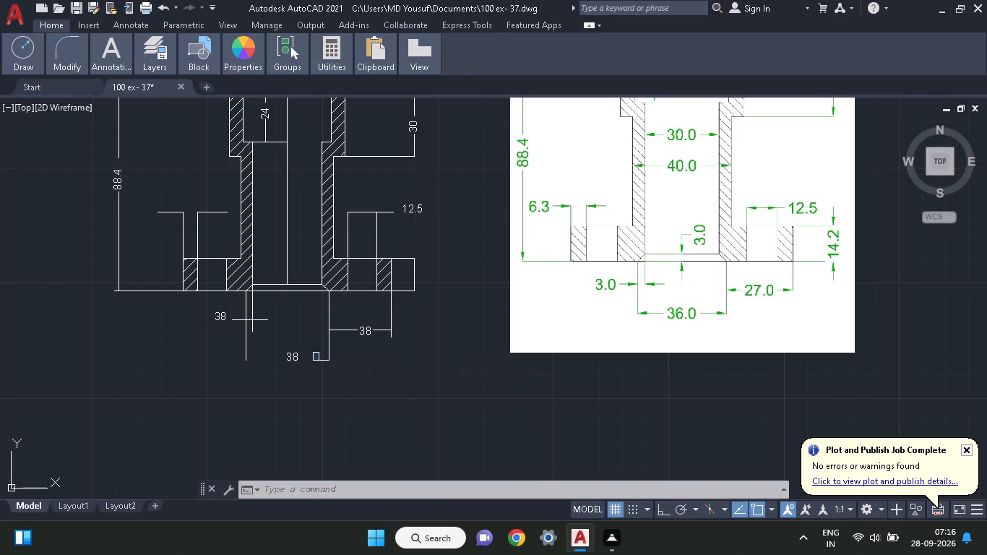
pyautogui.click(322, 361)
pyautogui.rightClick(322, 390)
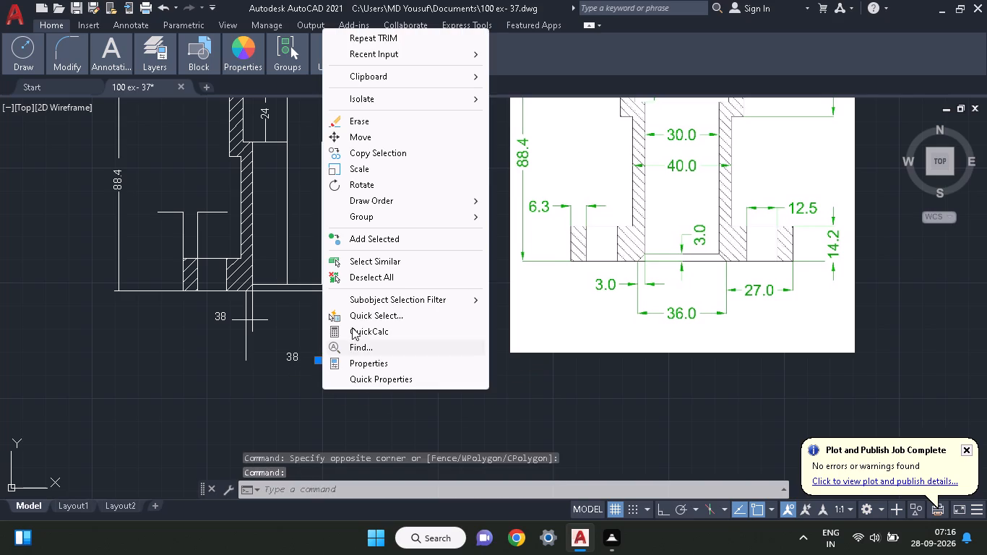
pyautogui.click(367, 117)
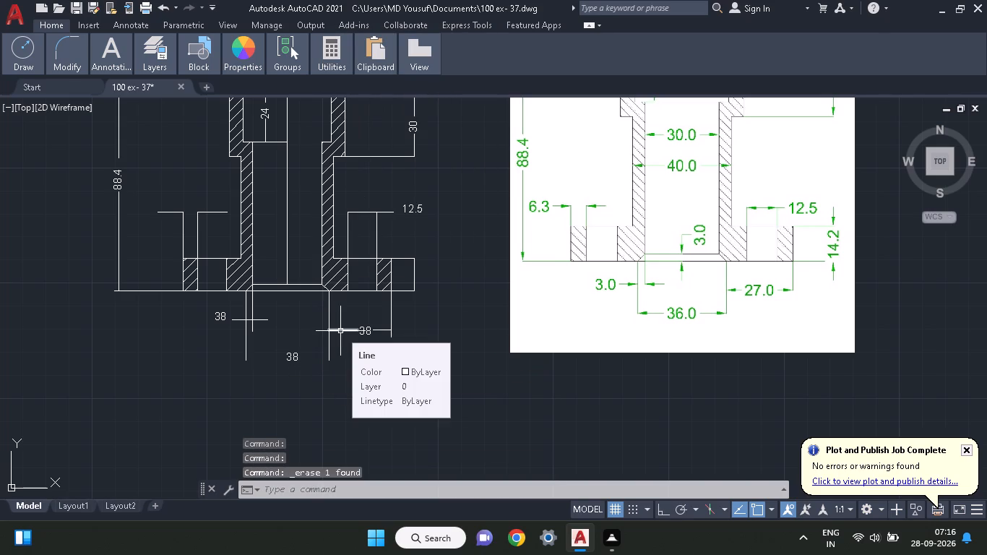
# Draw a horizontal dimension line through the 38 text below the bore, extending past both vertical extension lines.
pyautogui.write('li')
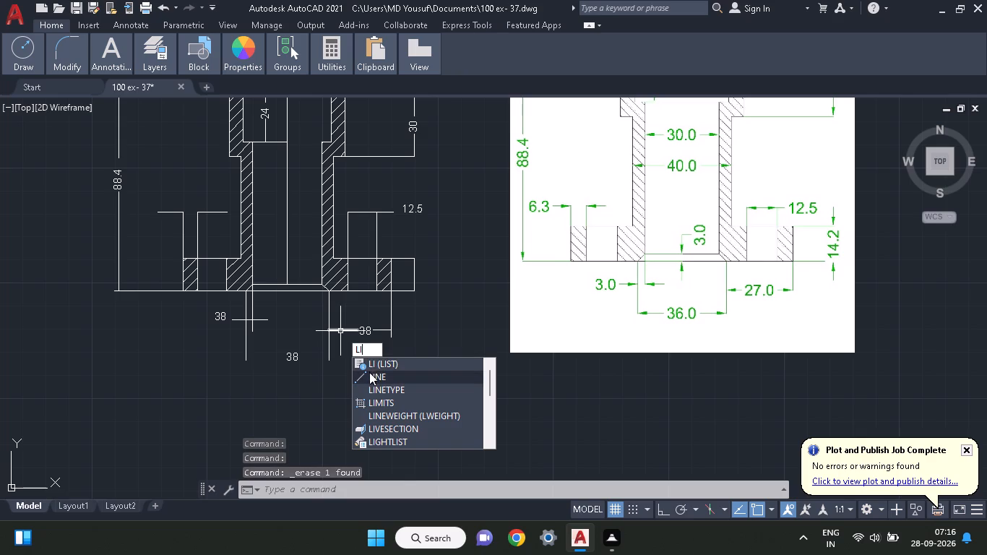
pyautogui.click(368, 375)
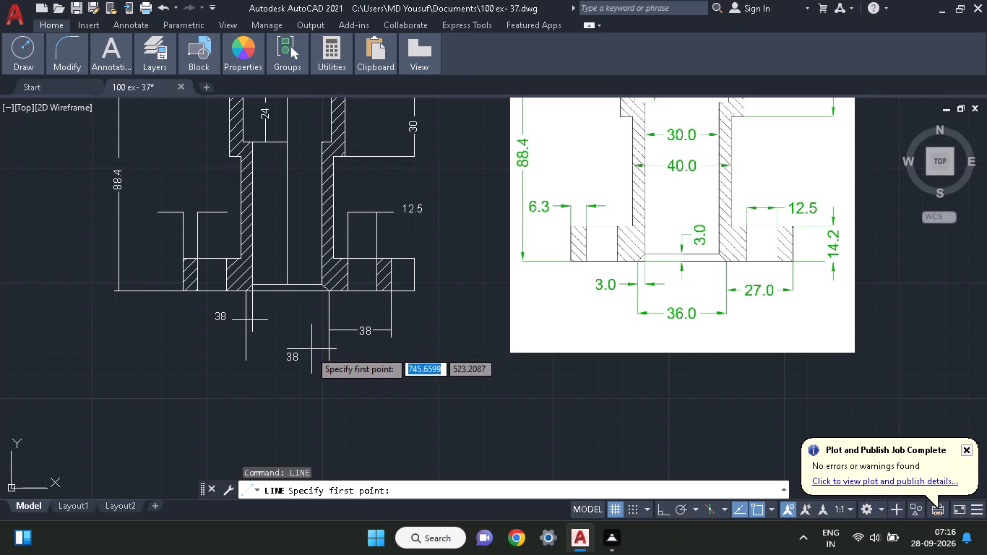
pyautogui.click(347, 356)
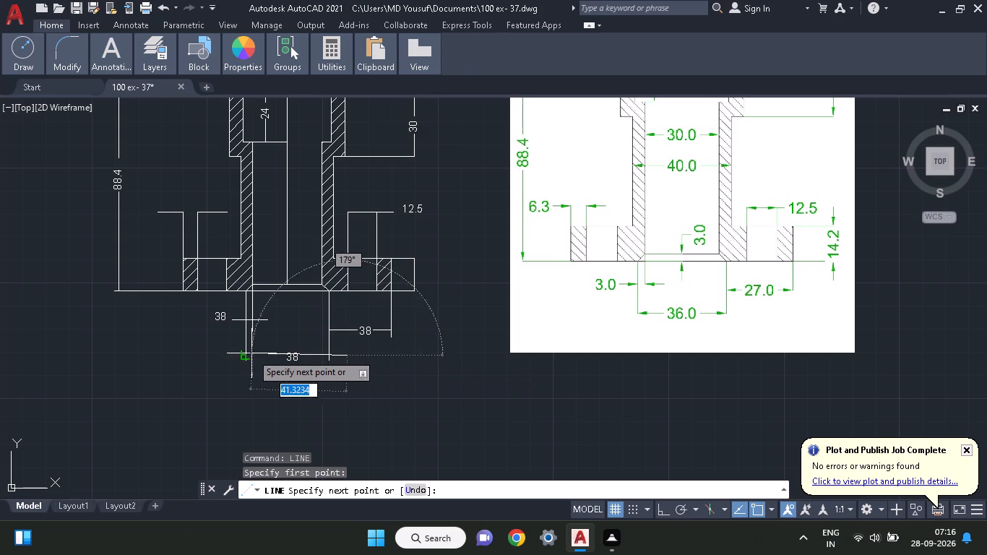
pyautogui.click(225, 356)
pyautogui.rightClick(225, 356)
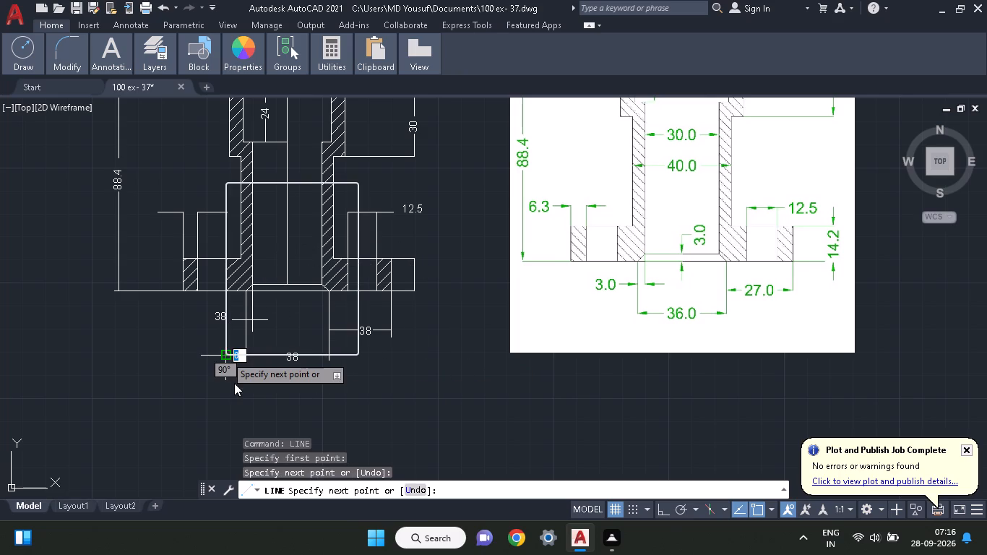
pyautogui.click(252, 199)
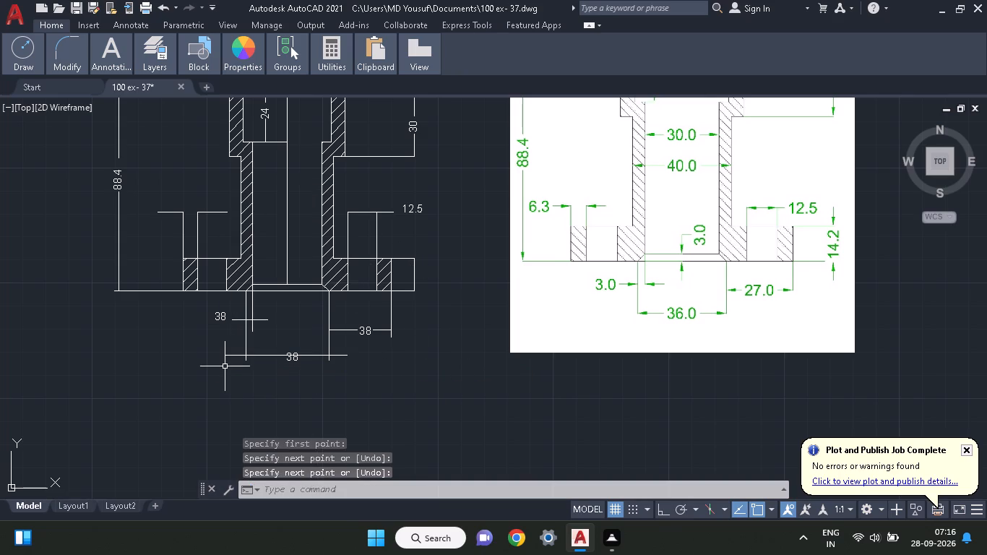
# Trim the dimension line below the bore at its 38 text and cut off both overhangs beyond the extension lines.
pyautogui.write('tr')
pyautogui.press('space')
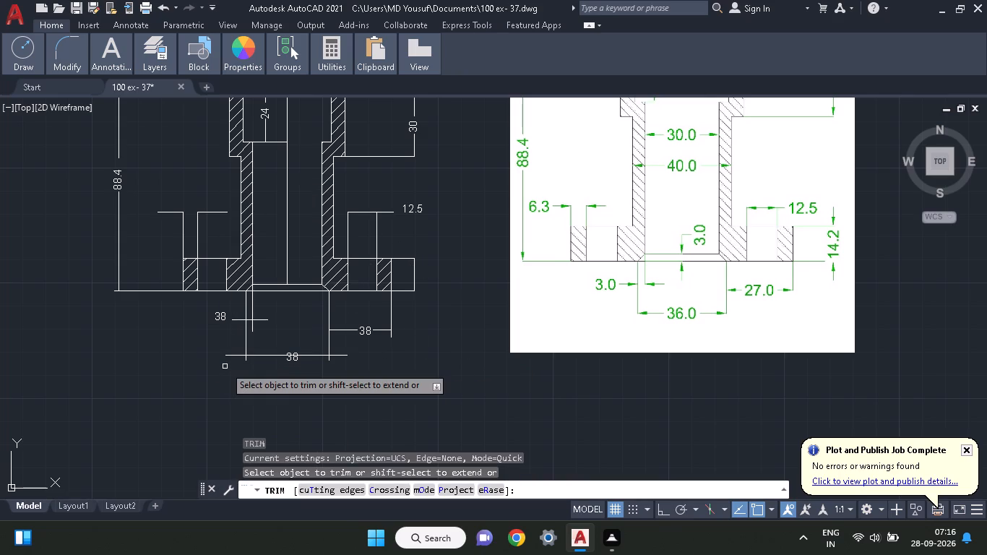
pyautogui.click(290, 356)
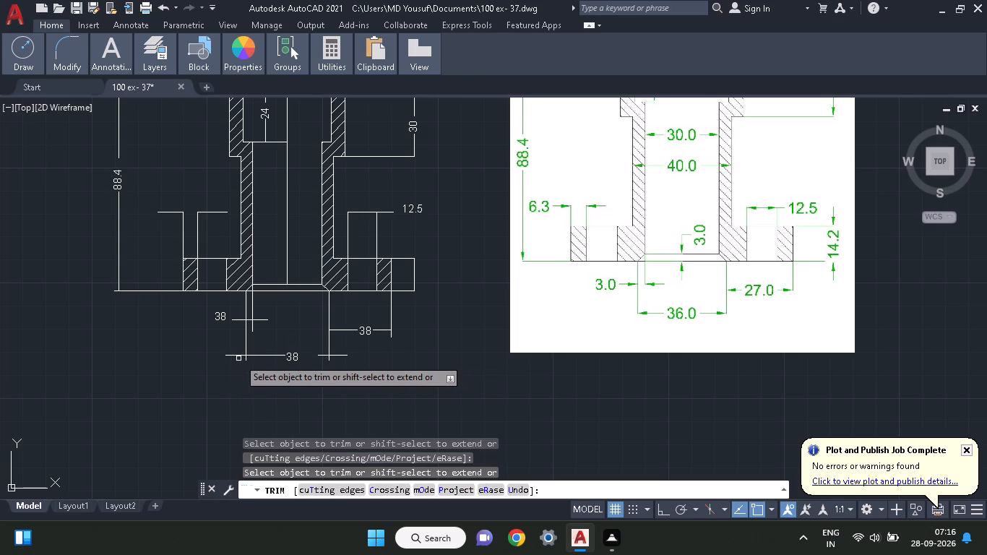
pyautogui.click(238, 355)
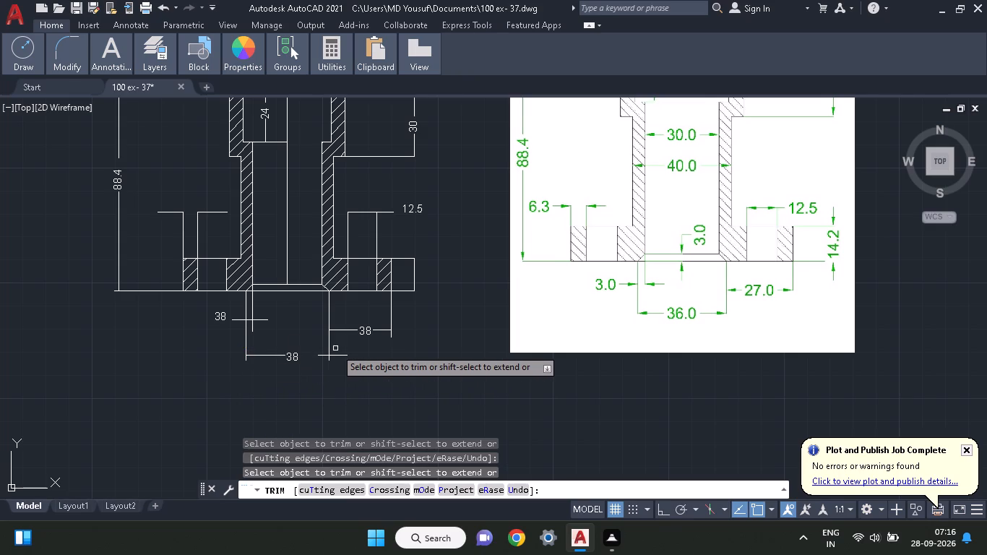
pyautogui.click(335, 353)
pyautogui.click(342, 361)
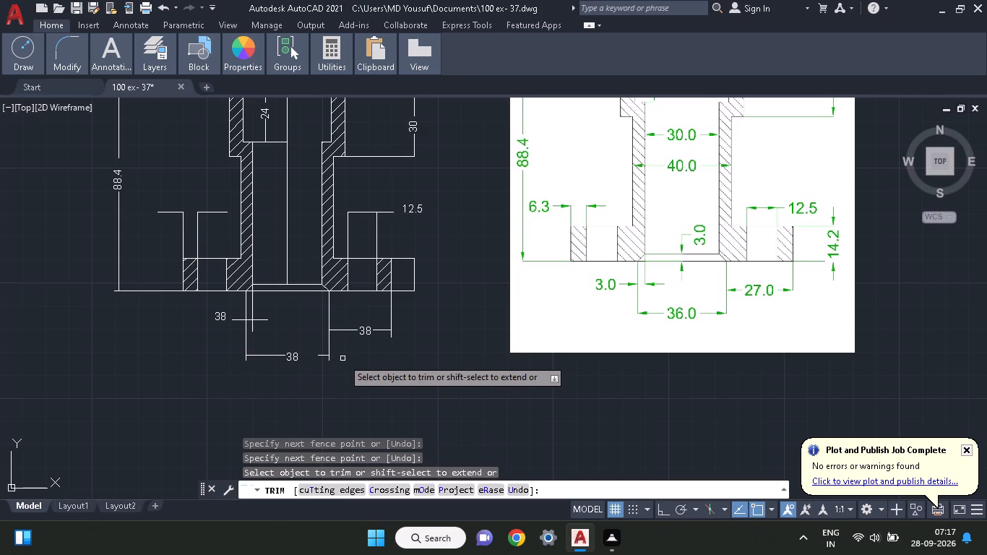
pyautogui.rightClick(342, 358)
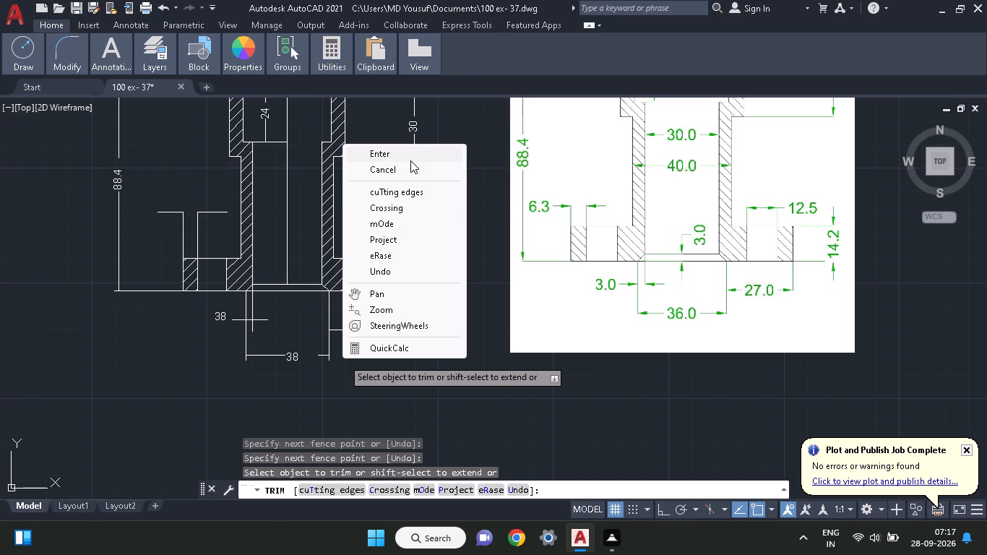
pyautogui.click(410, 160)
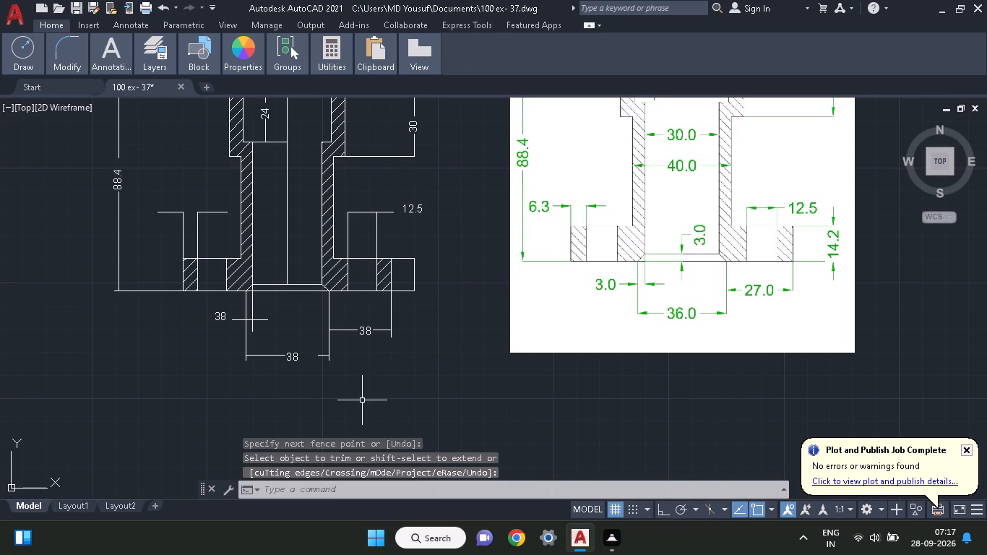
# Draw line segments from the right dimension line piece through the 38 text to bridge the gap below the bore.
pyautogui.write('line')
pyautogui.press('space')
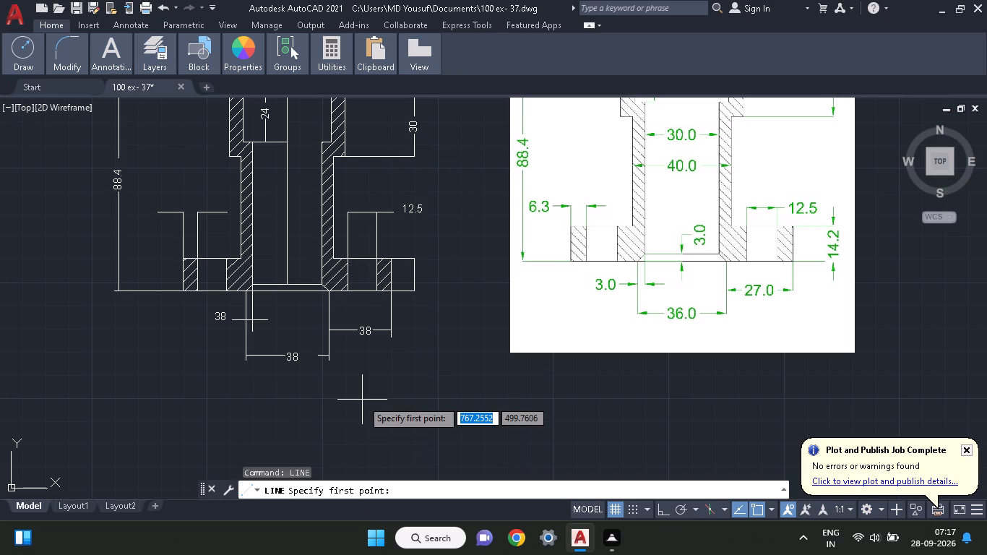
pyautogui.click(318, 356)
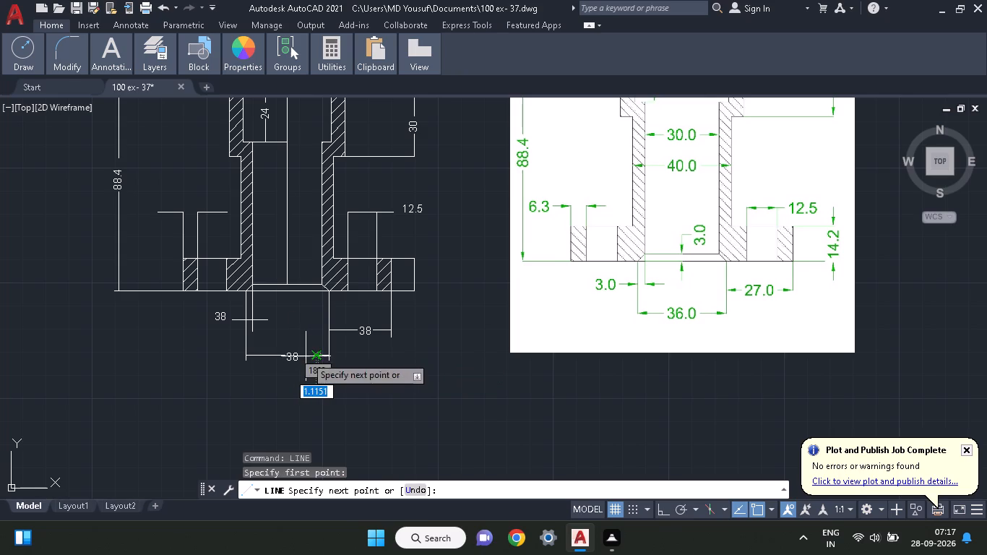
pyautogui.click(302, 356)
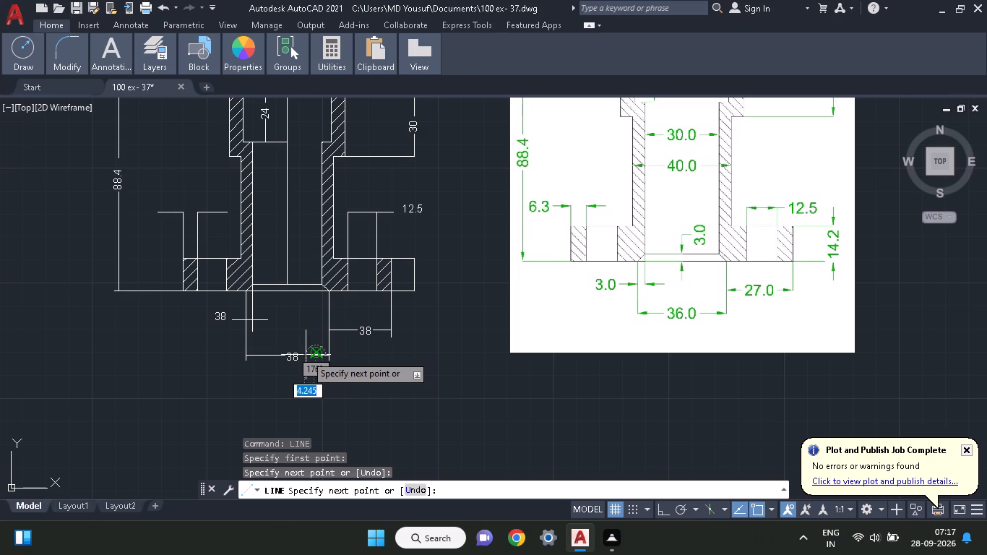
pyautogui.click(263, 358)
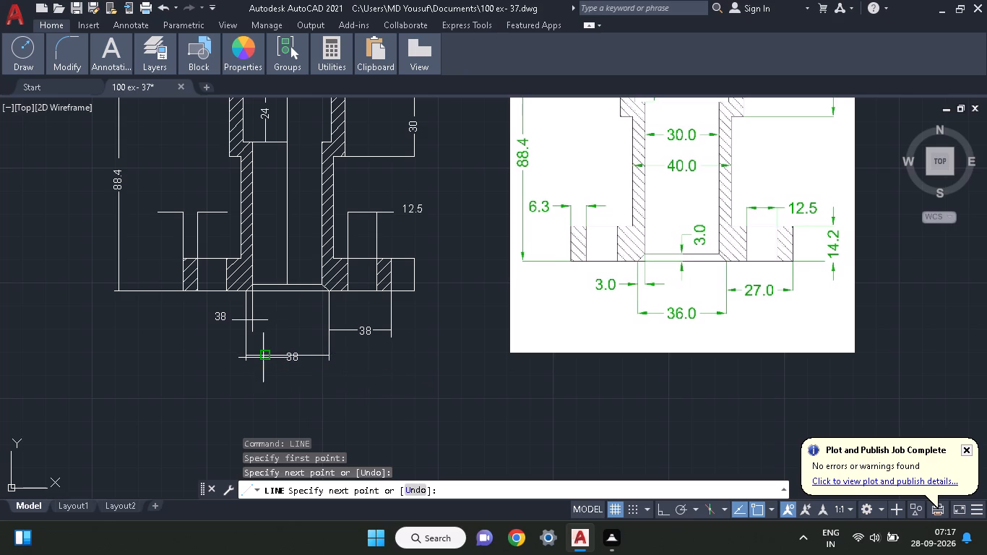
pyautogui.rightClick(287, 327)
pyautogui.click(302, 335)
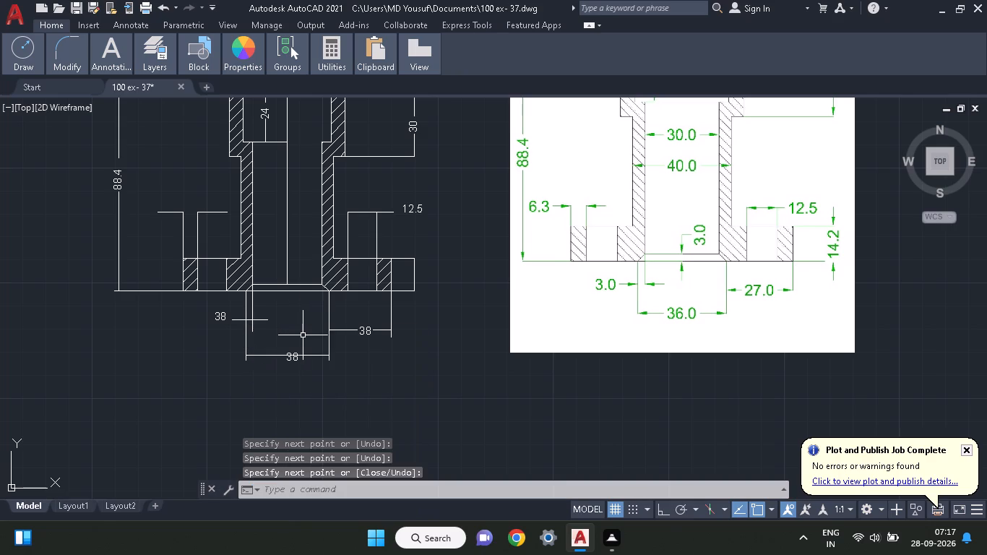
# Draw a short vertical helper line upward from the dimension line just right of the 38 text below the bore.
pyautogui.press('space')
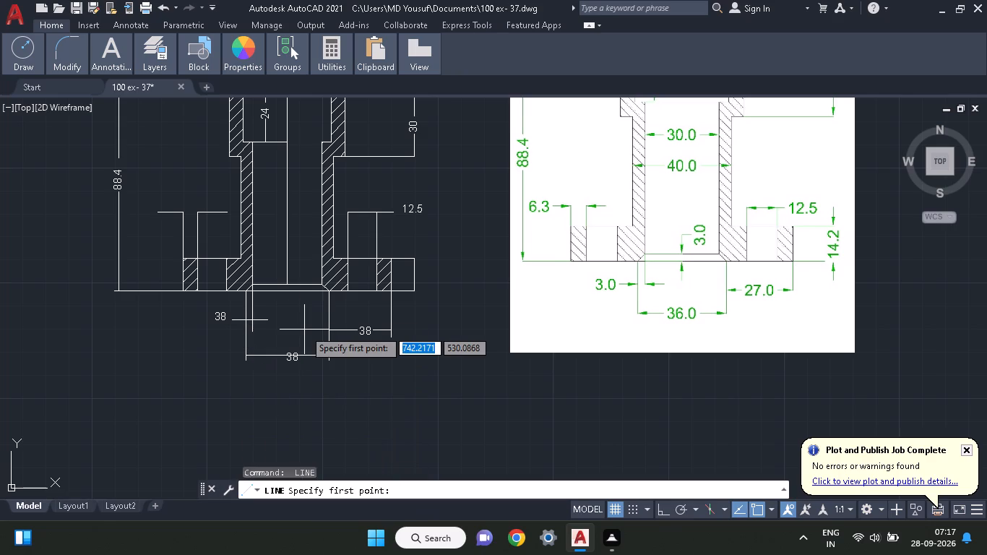
pyautogui.click(305, 356)
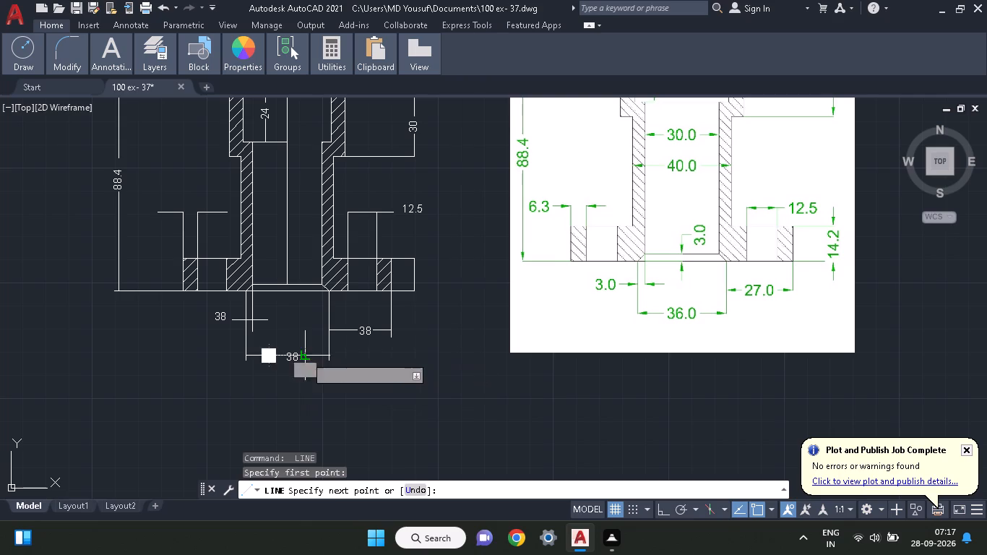
pyautogui.click(306, 328)
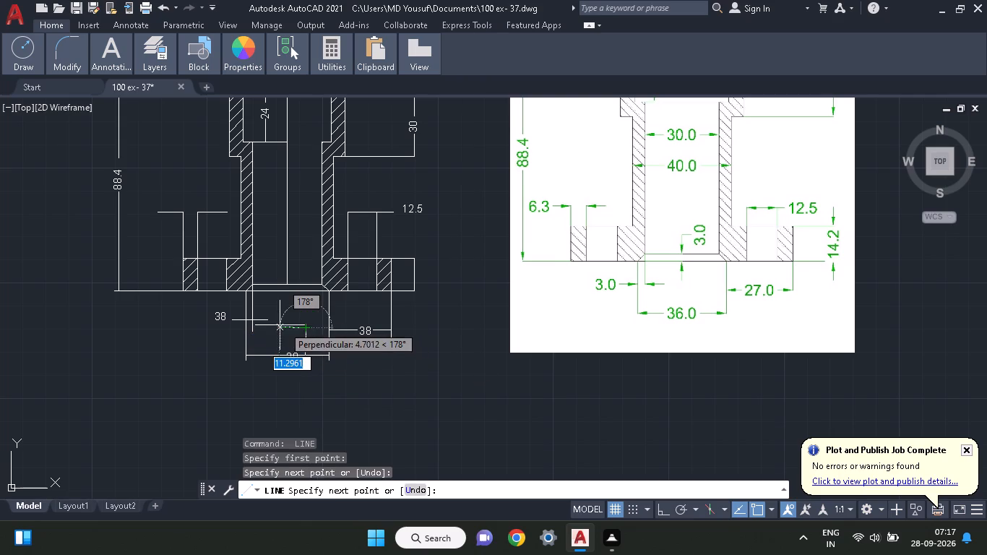
pyautogui.rightClick(280, 325)
pyautogui.click(290, 330)
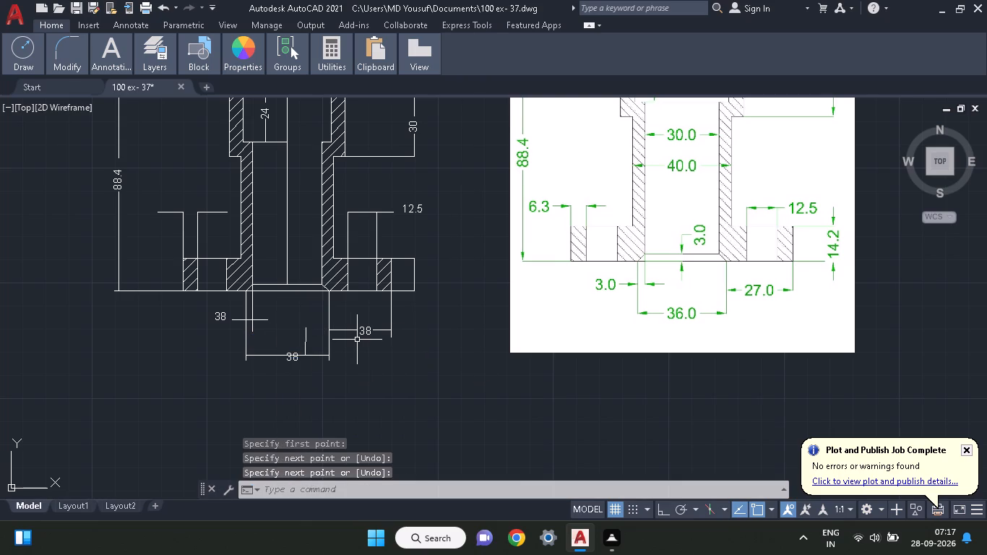
# Trim the dimension line where it crosses the 38 text below the bore and remove the vertical helper line.
pyautogui.write('tr')
pyautogui.press('space')
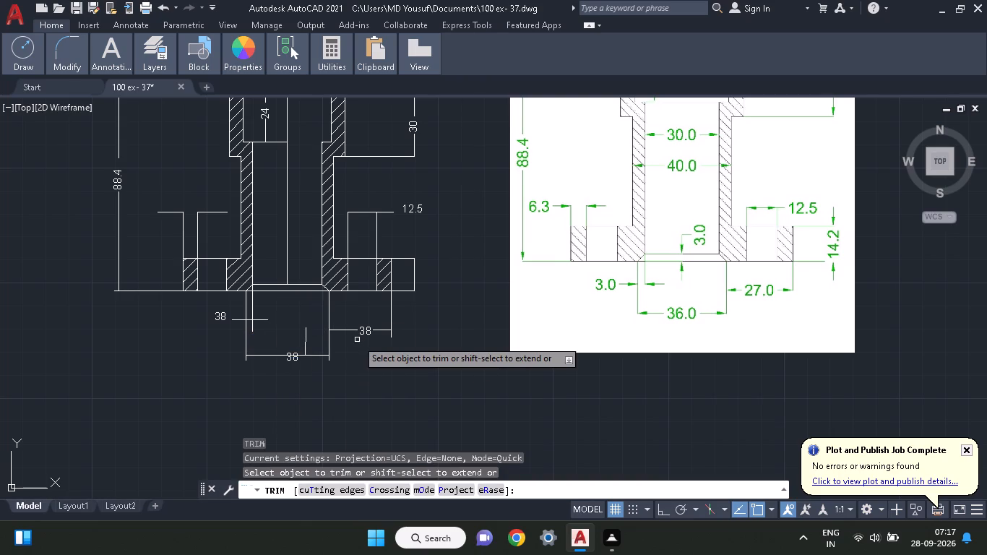
pyautogui.click(296, 357)
pyautogui.click(307, 348)
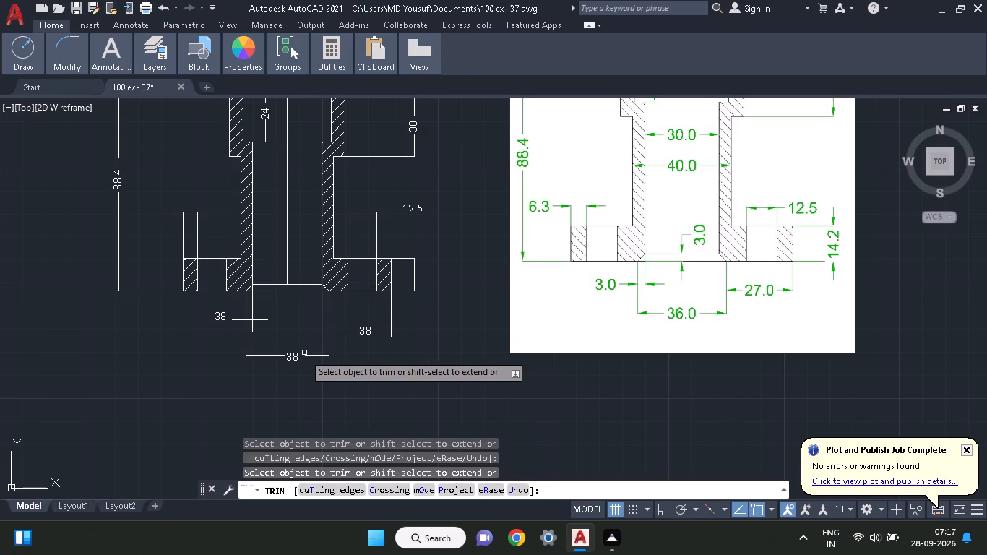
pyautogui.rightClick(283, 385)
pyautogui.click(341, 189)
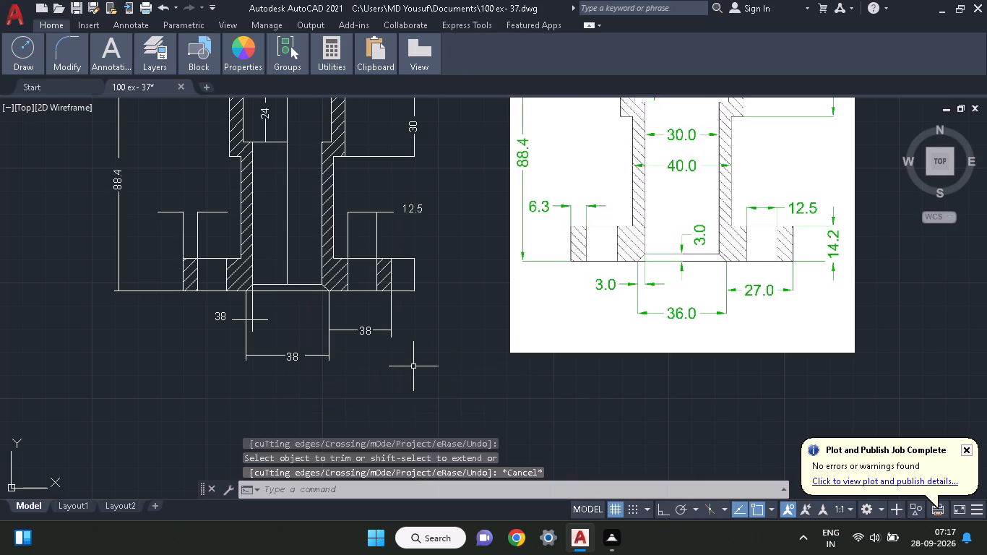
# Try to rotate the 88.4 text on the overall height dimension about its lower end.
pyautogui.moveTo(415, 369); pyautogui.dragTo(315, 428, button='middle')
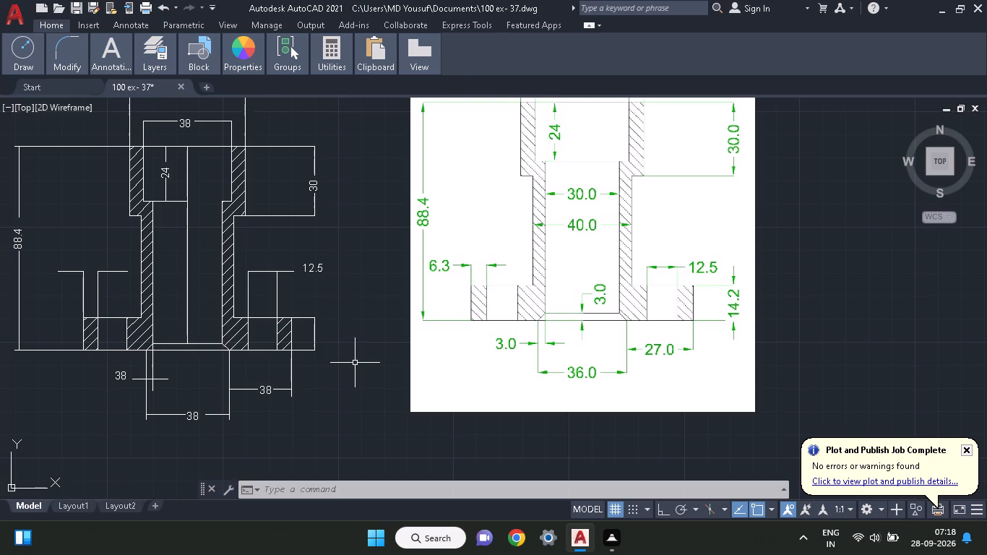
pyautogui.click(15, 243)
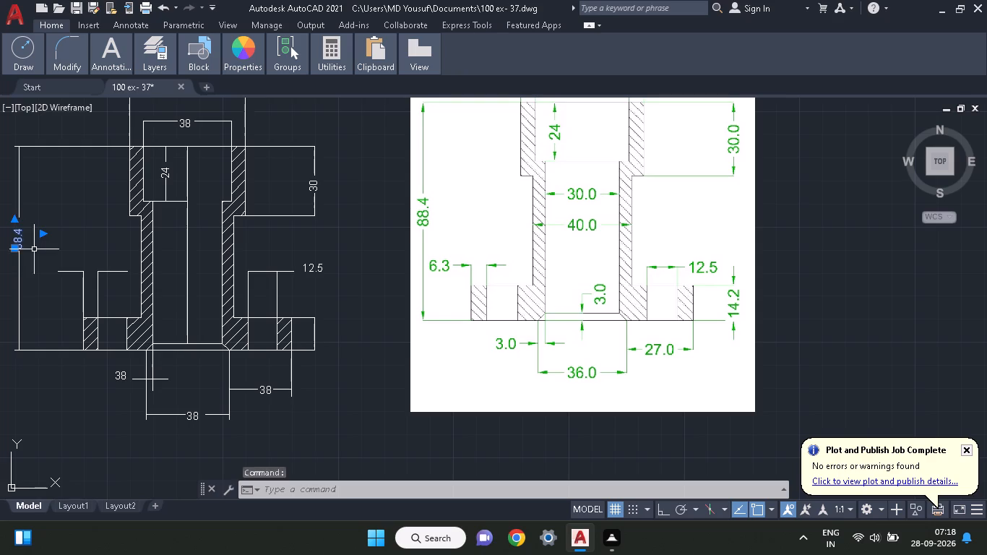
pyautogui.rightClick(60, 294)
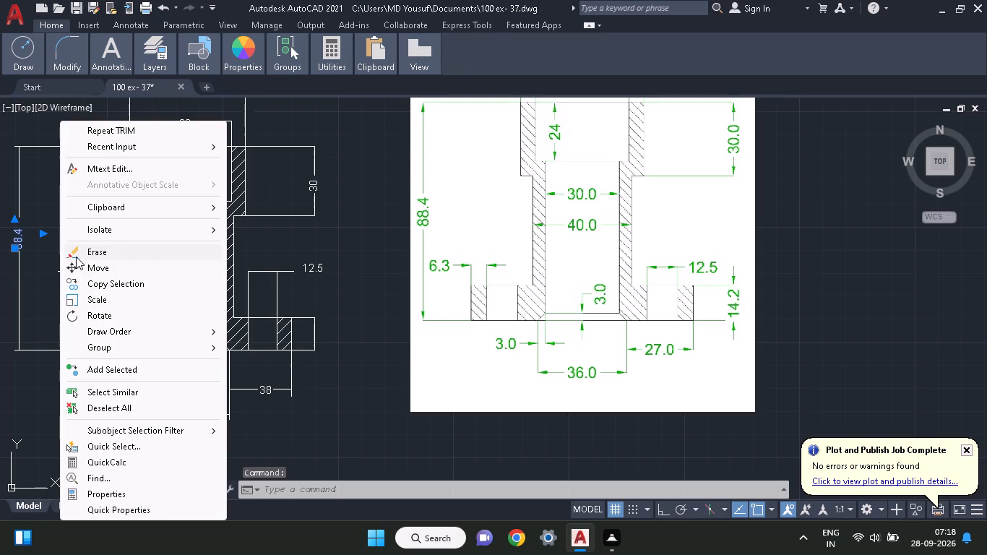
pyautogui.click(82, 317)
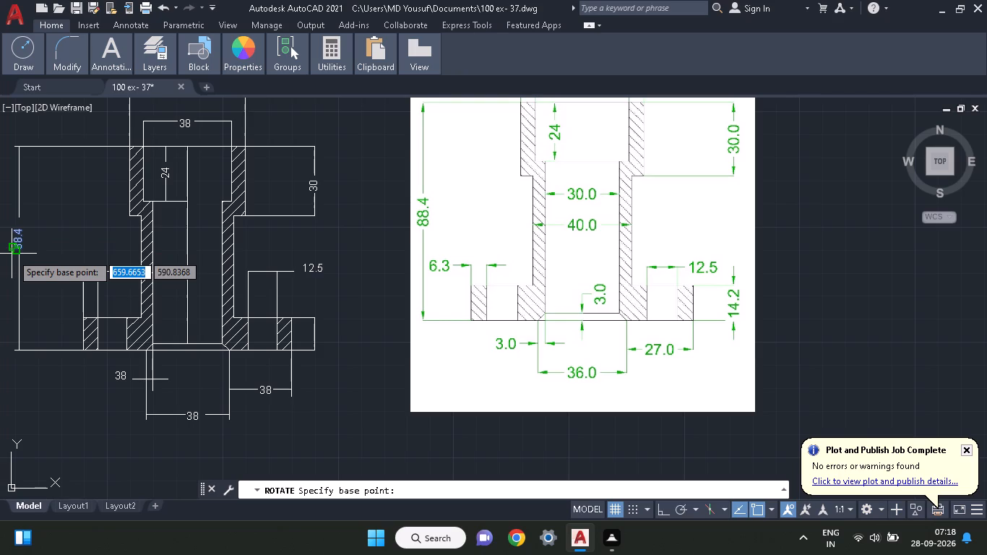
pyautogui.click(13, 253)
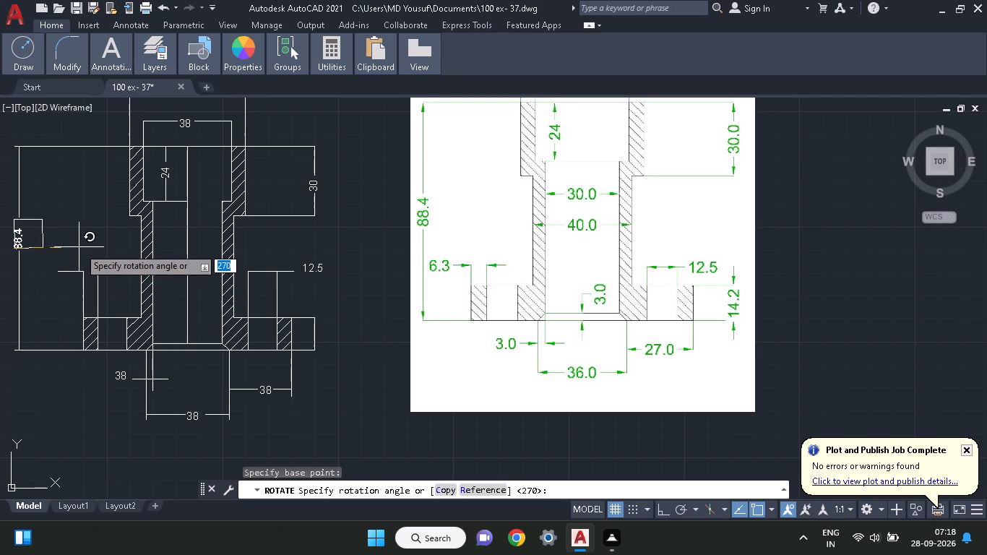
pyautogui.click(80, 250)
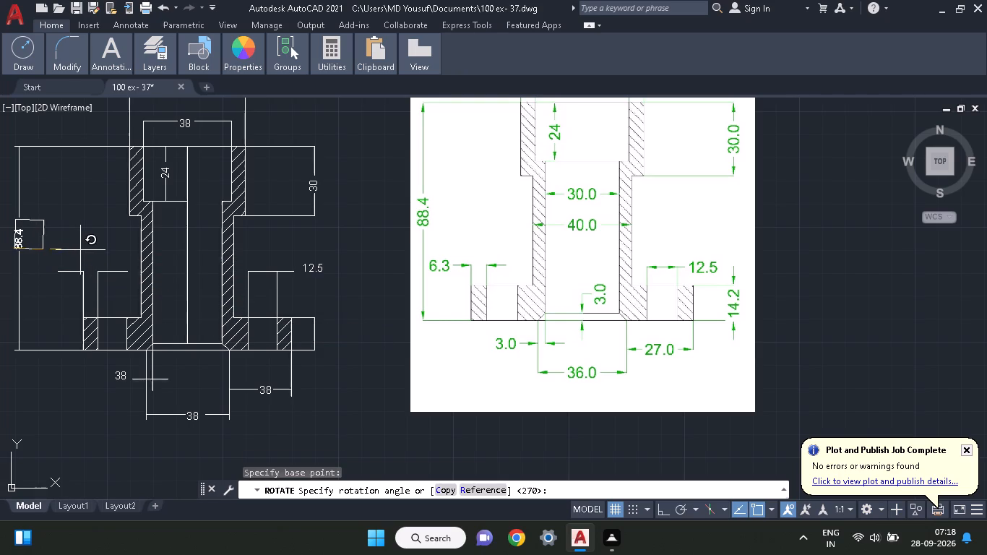
# Copy the vertical 88.4 text from the overall height dimension to the flange thickness dimension line beyond the right flange.
pyautogui.click(22, 240)
pyautogui.rightClick(35, 240)
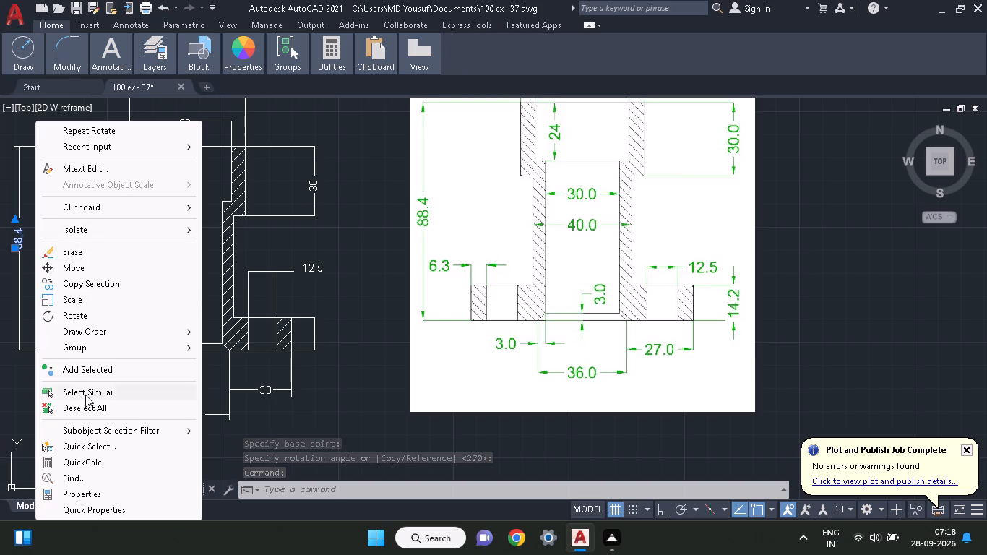
pyautogui.click(22, 317)
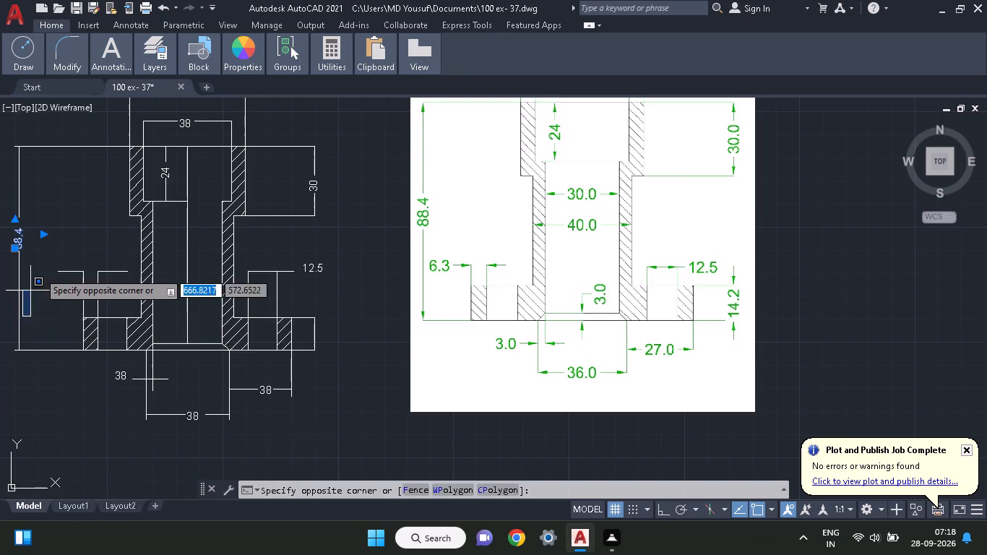
pyautogui.rightClick(46, 296)
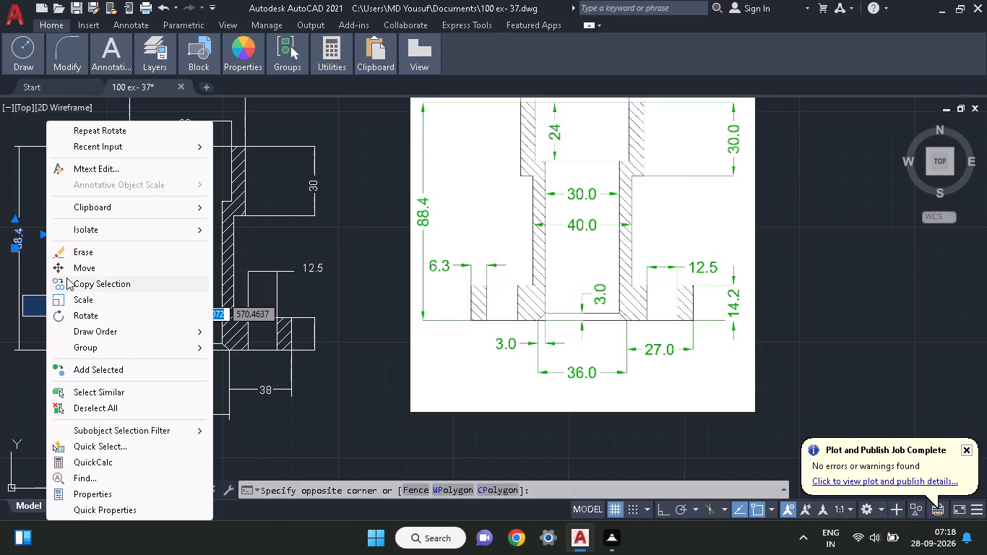
pyautogui.click(66, 277)
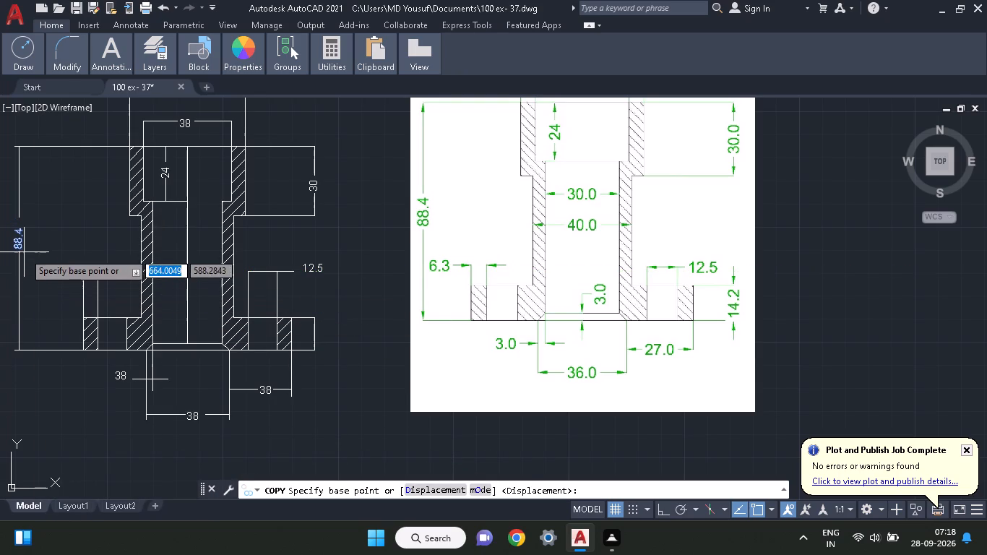
pyautogui.click(24, 251)
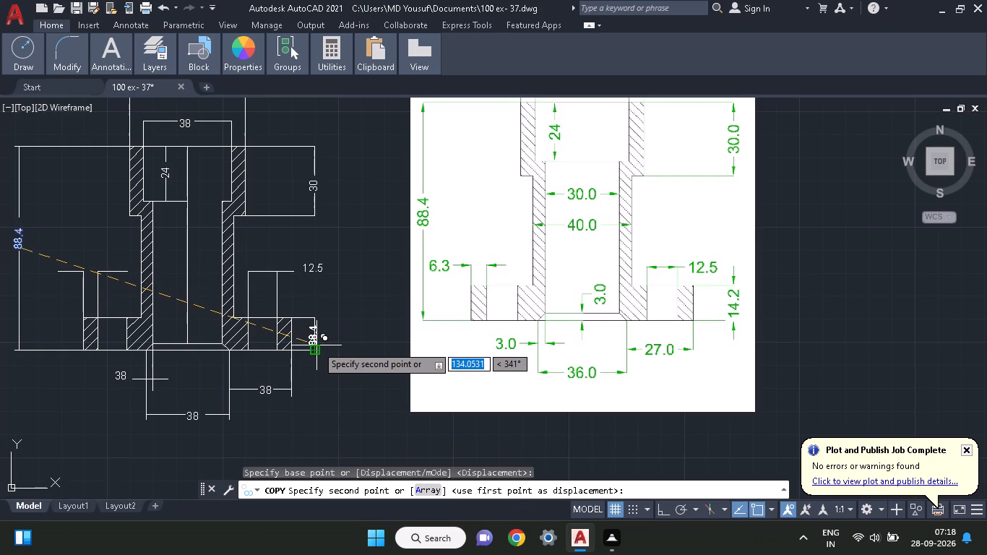
pyautogui.click(319, 345)
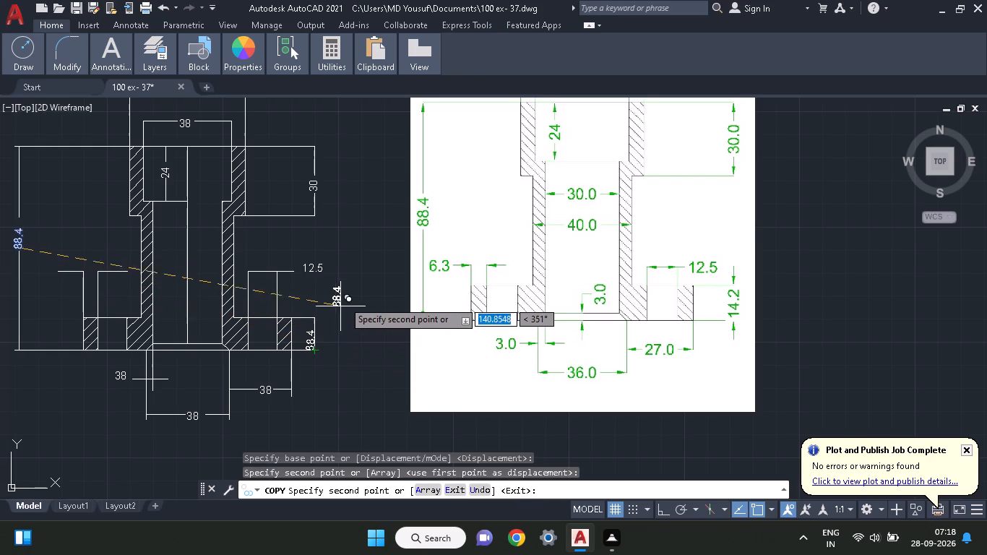
pyautogui.rightClick(343, 300)
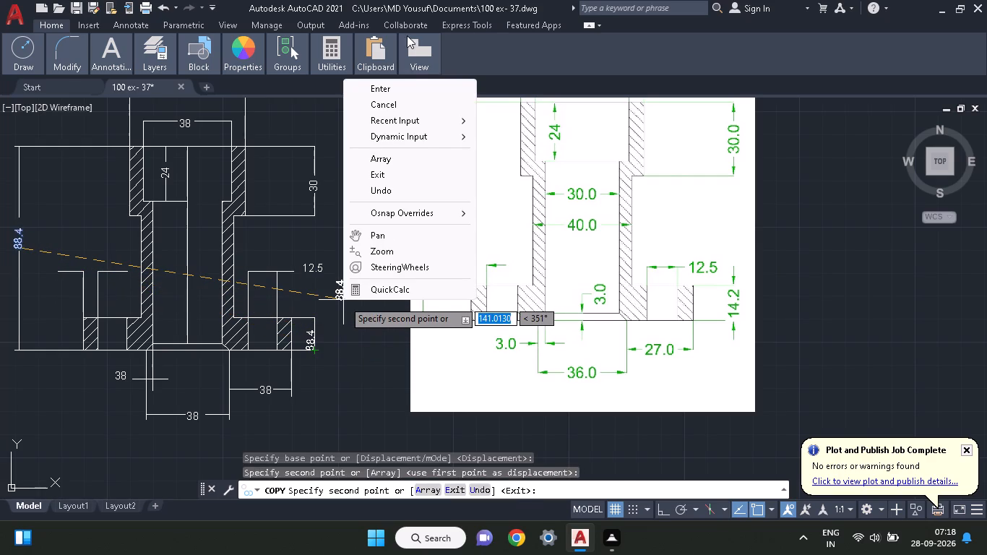
pyautogui.click(403, 91)
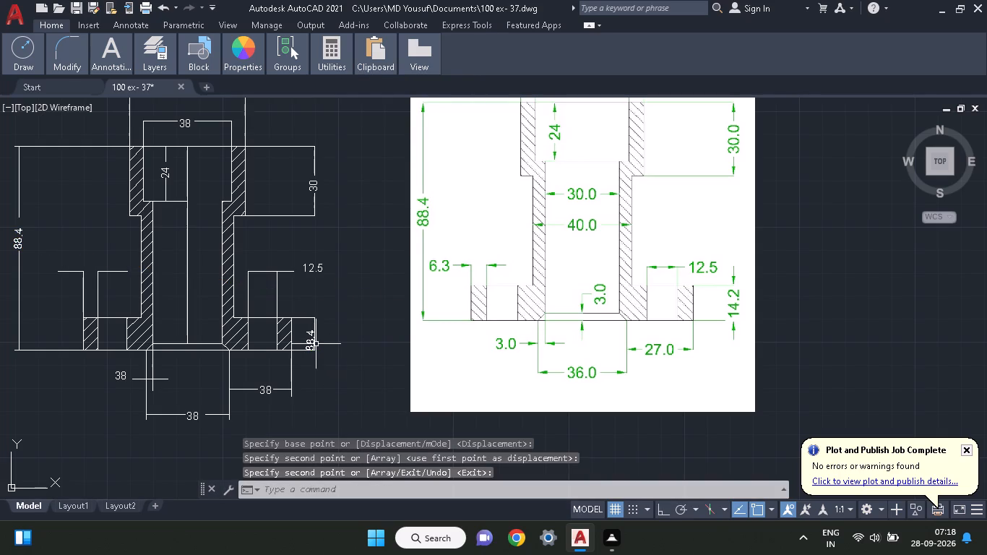
# Reposition the copied 88.4 text between the two flange thickness extension lines, just inside the vertical line joining them.
pyautogui.click(309, 344)
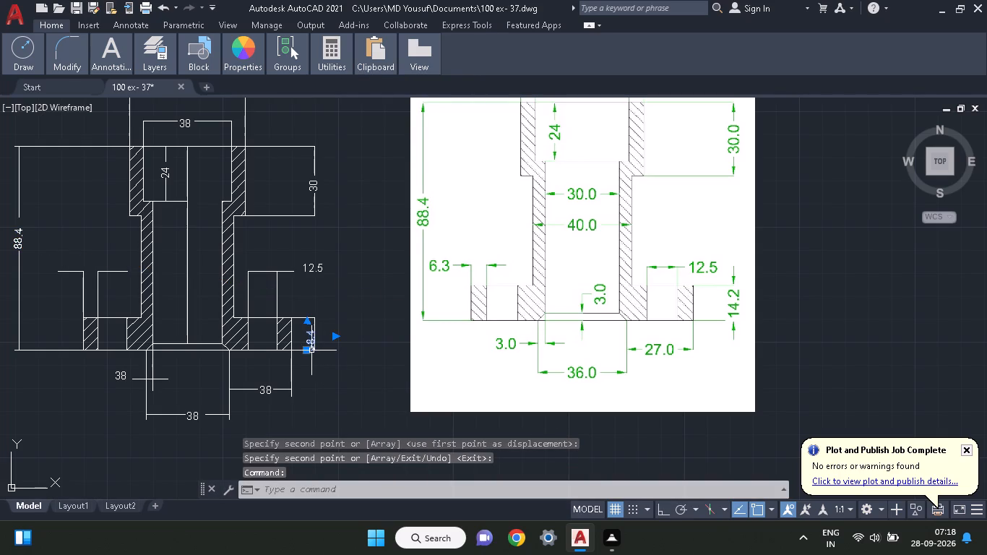
pyautogui.click(306, 350)
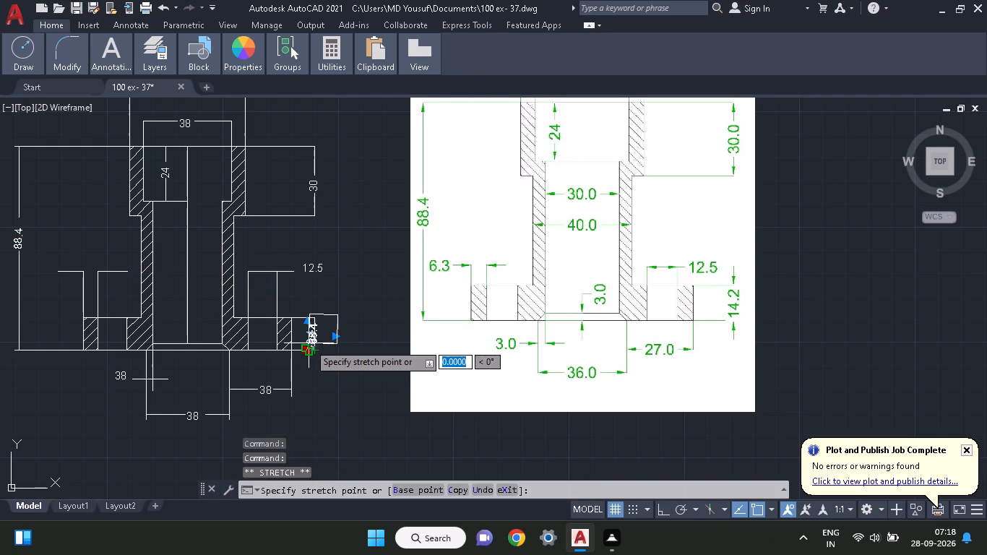
pyautogui.click(309, 343)
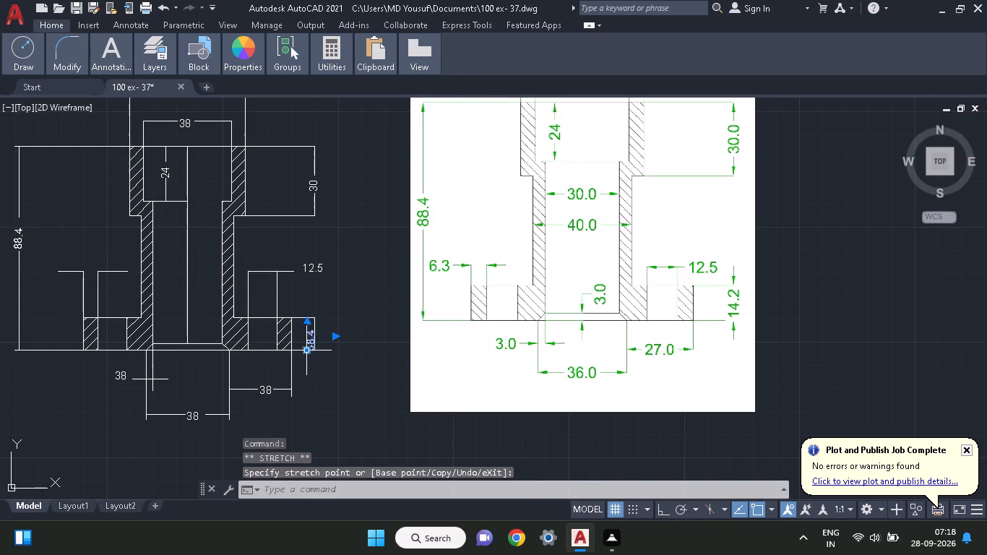
pyautogui.click(307, 352)
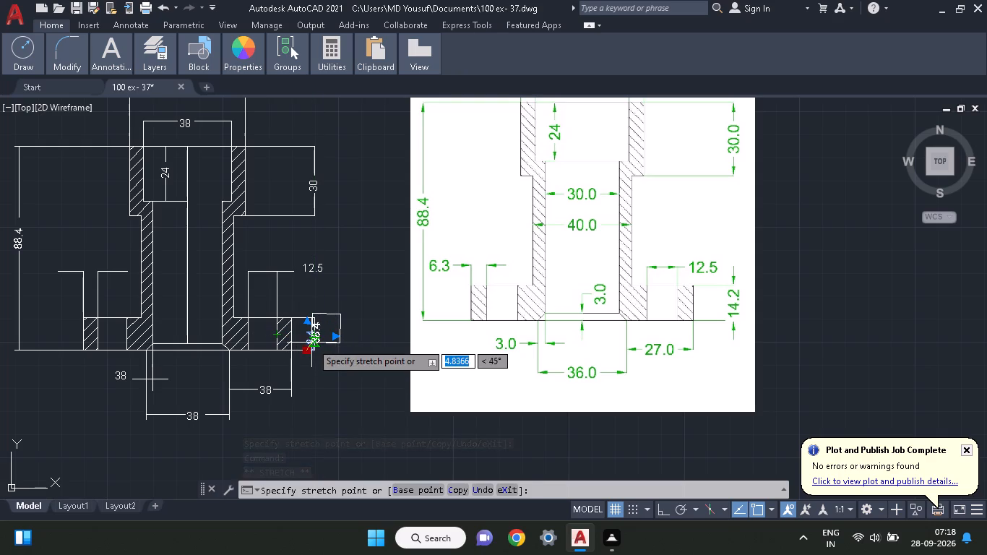
pyautogui.click(311, 343)
pyautogui.rightClick(339, 379)
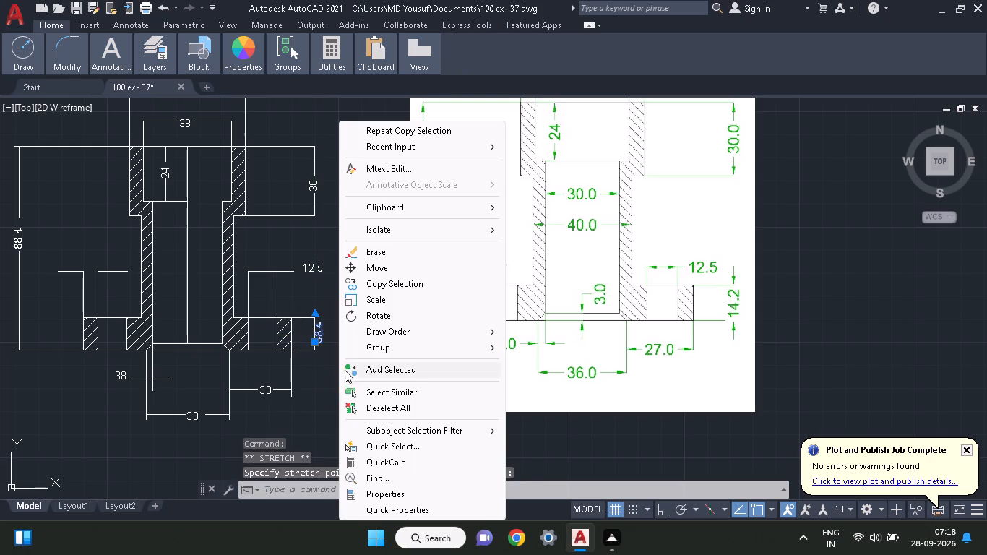
pyautogui.click(309, 293)
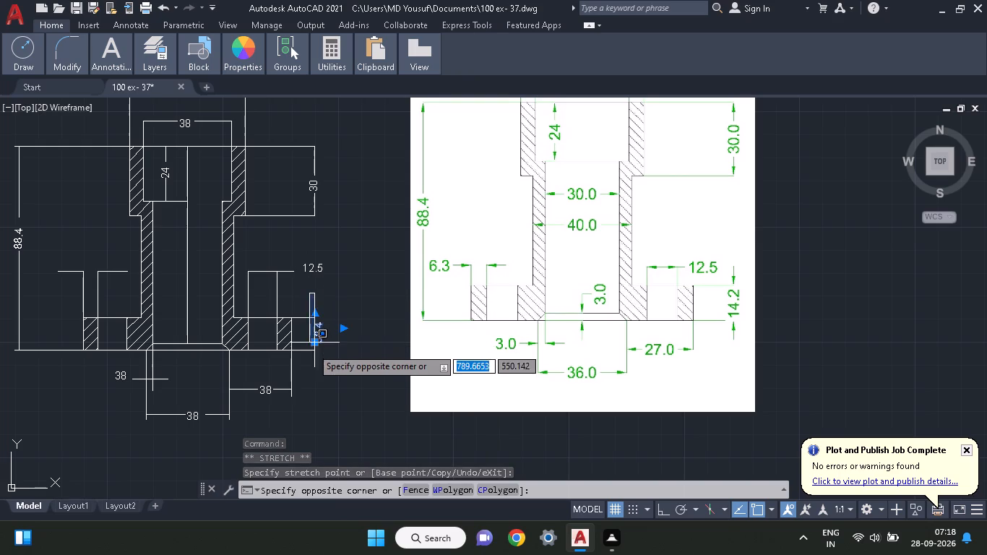
pyautogui.click(336, 293)
pyautogui.click(316, 343)
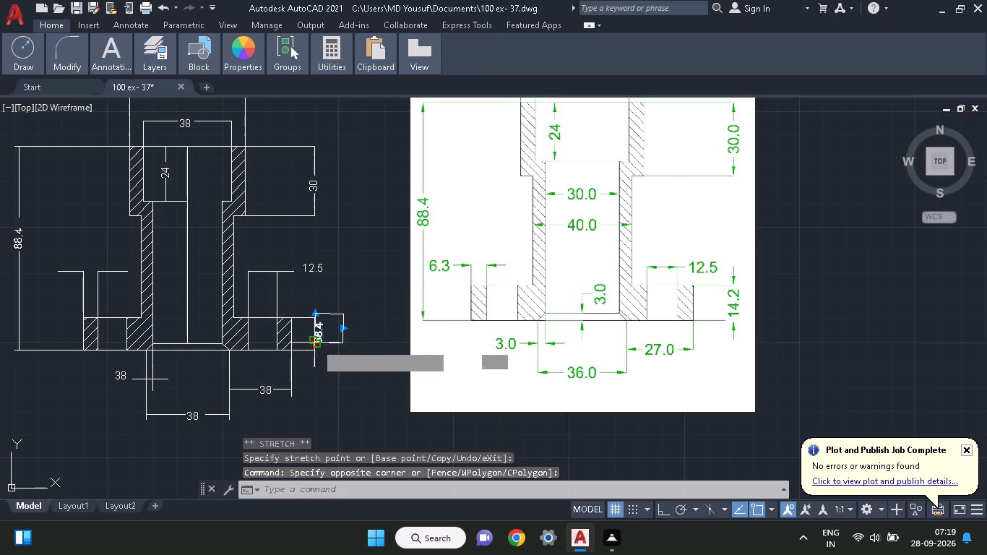
pyautogui.click(307, 343)
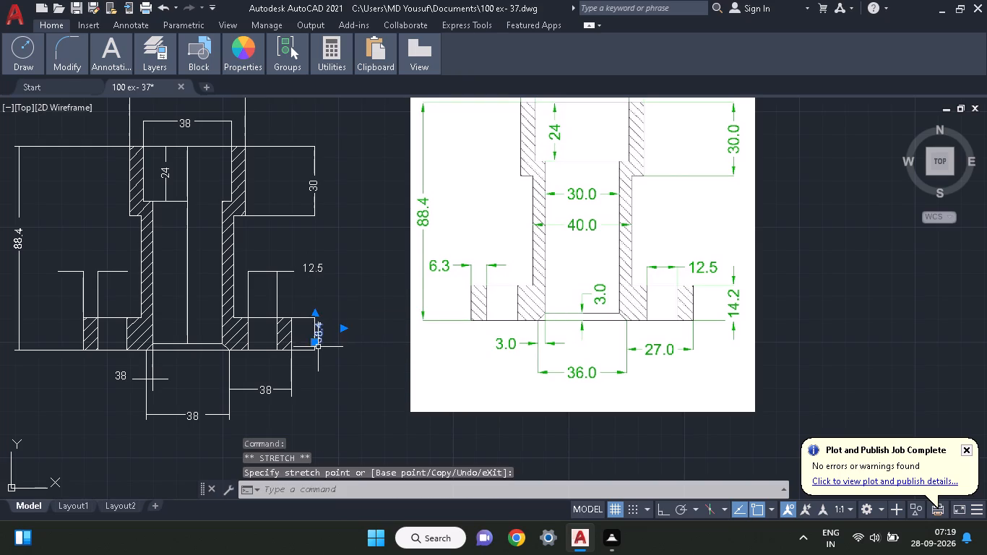
pyautogui.click(317, 344)
pyautogui.click(307, 341)
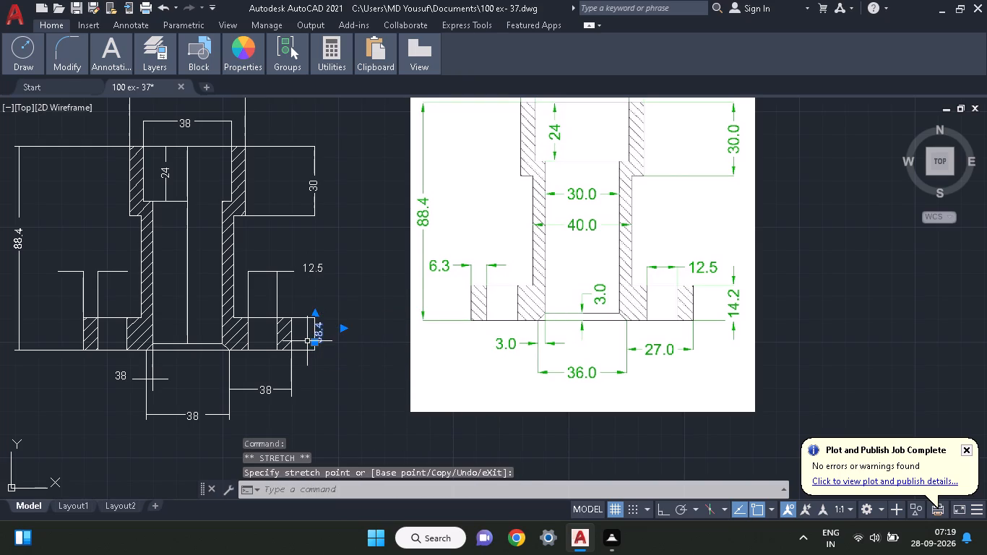
pyautogui.click(313, 342)
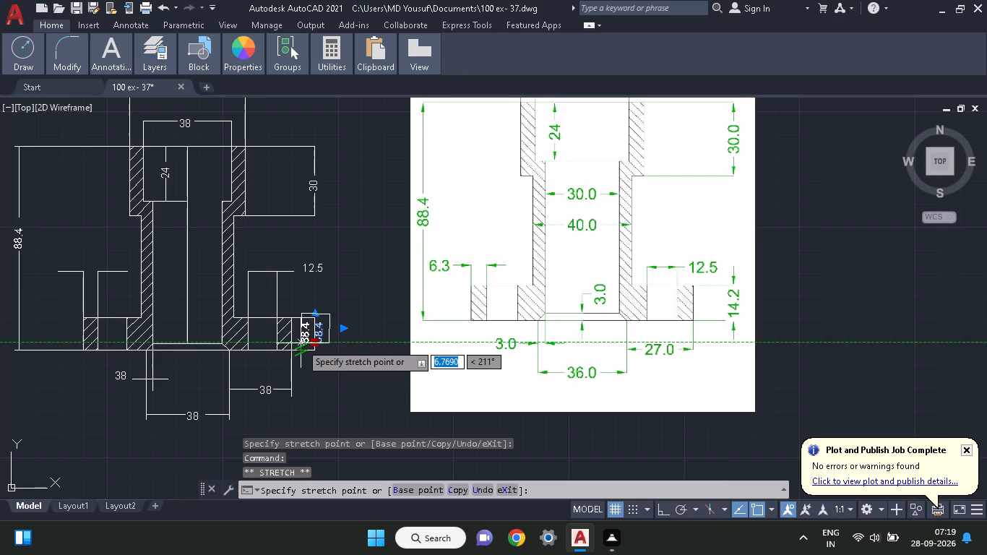
pyautogui.click(304, 345)
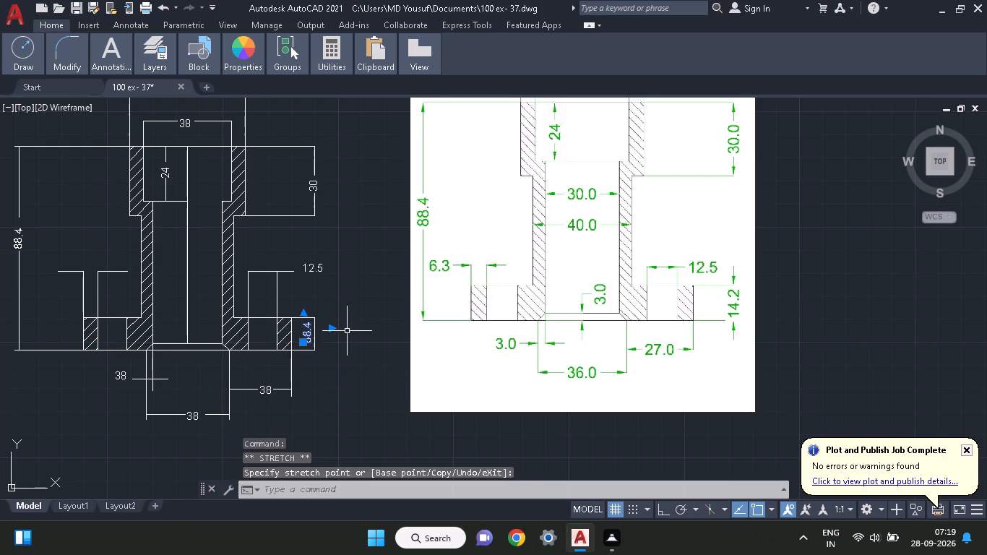
pyautogui.press('Escape')
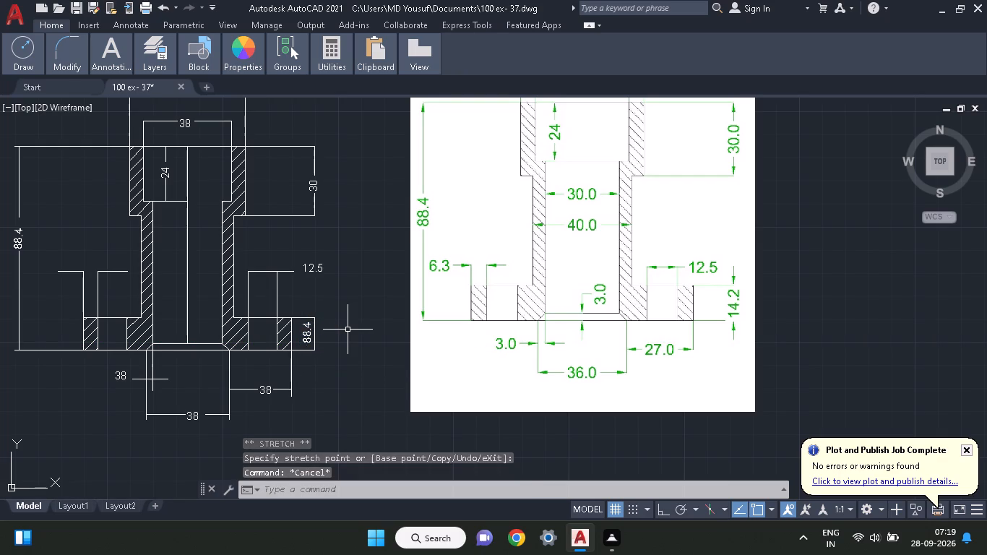
# Trim away the vertical line beside the copied 88.4 text that joins the flange thickness extension lines.
pyautogui.write('tr')
pyautogui.press('space')
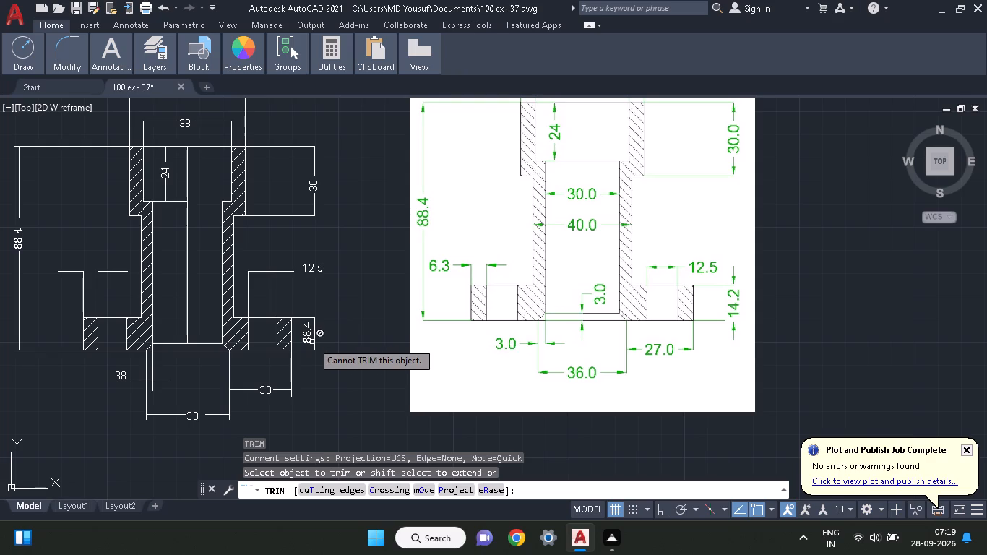
pyautogui.moveTo(317, 336); pyautogui.dragTo(308, 339)
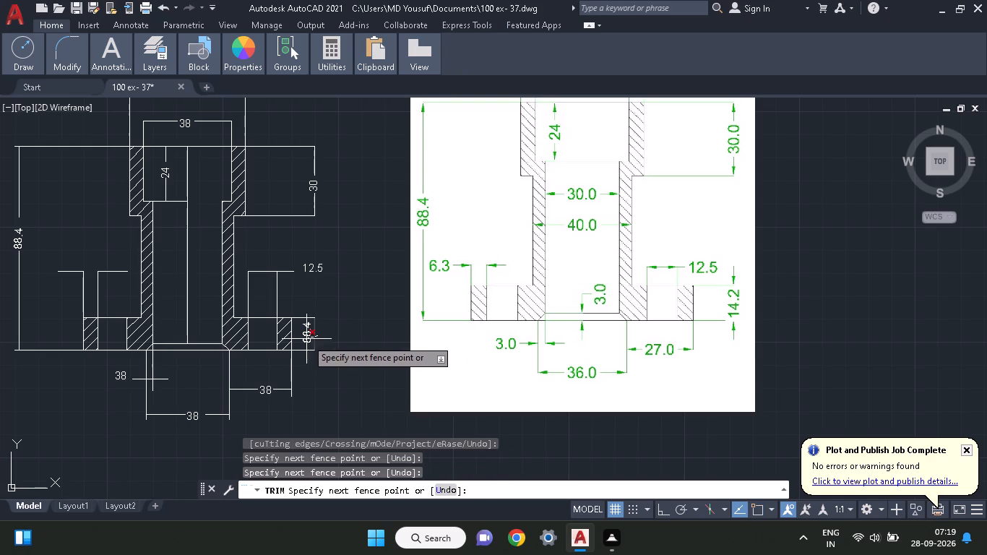
pyautogui.click(306, 339)
pyautogui.rightClick(336, 324)
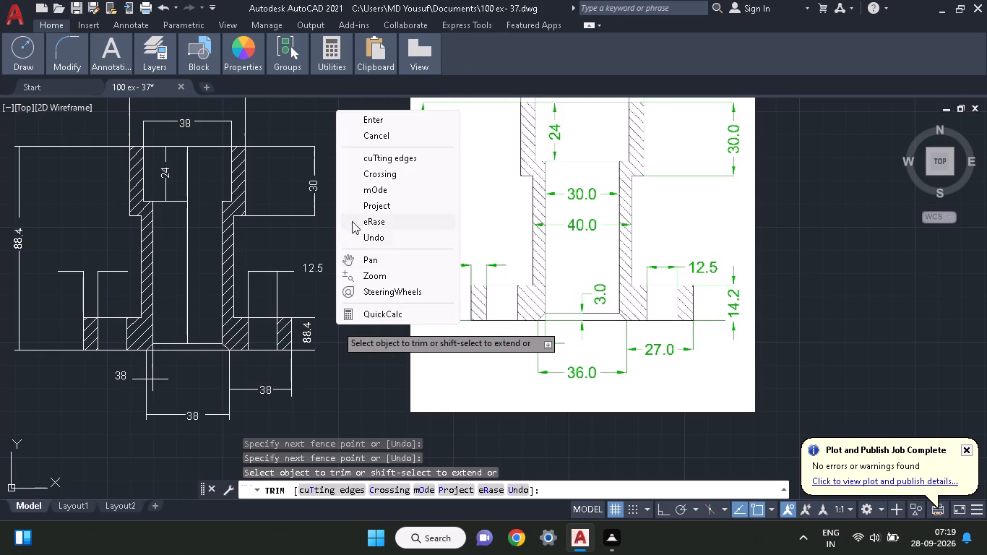
pyautogui.click(382, 122)
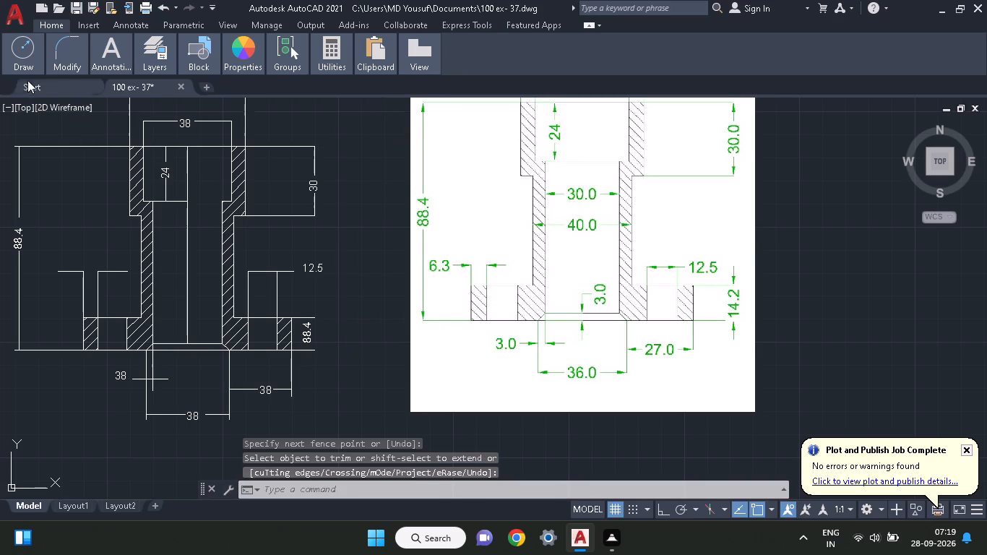
# Draw a short vertical line above the copied 88.4 text, ending on the upper flange thickness extension line.
pyautogui.click(29, 56)
pyautogui.click(4, 92)
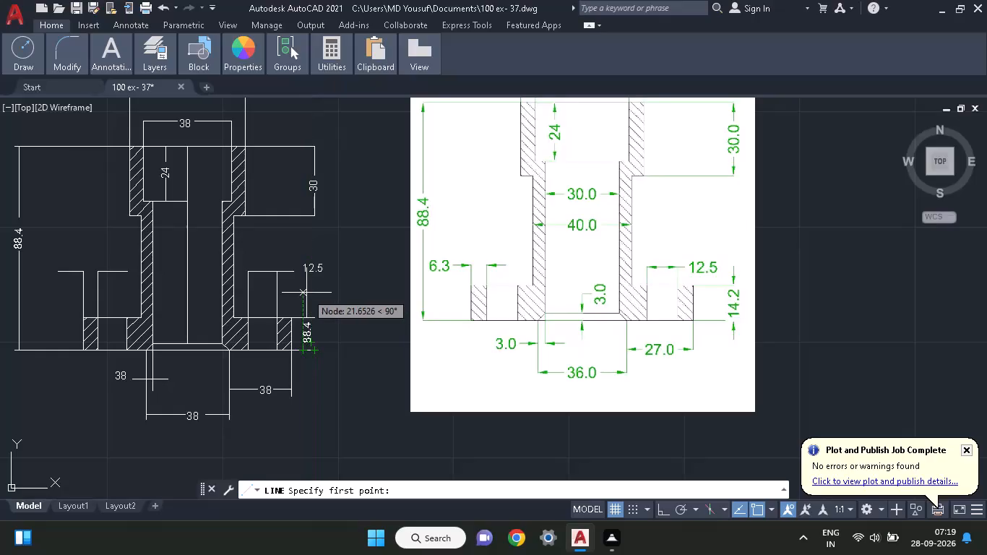
pyautogui.click(306, 293)
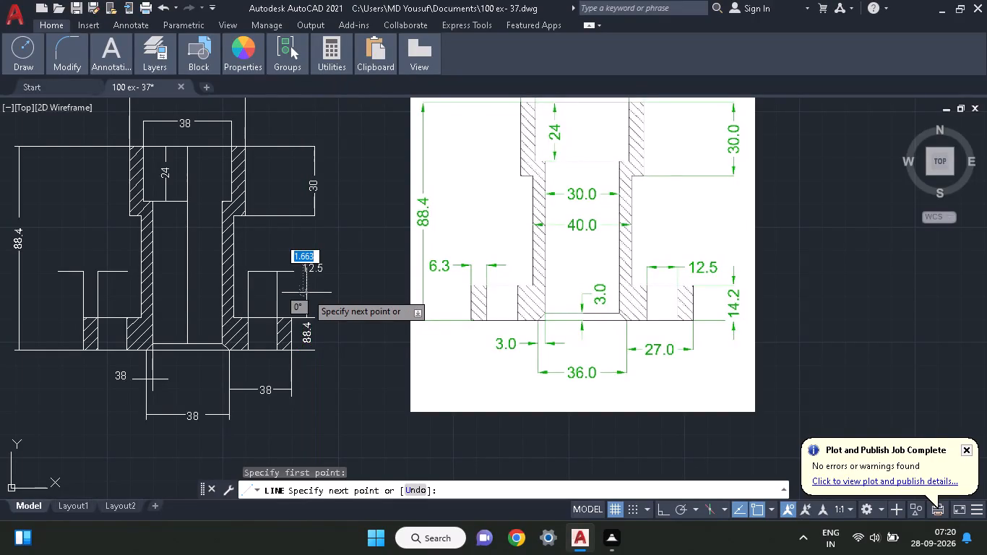
pyautogui.click(306, 322)
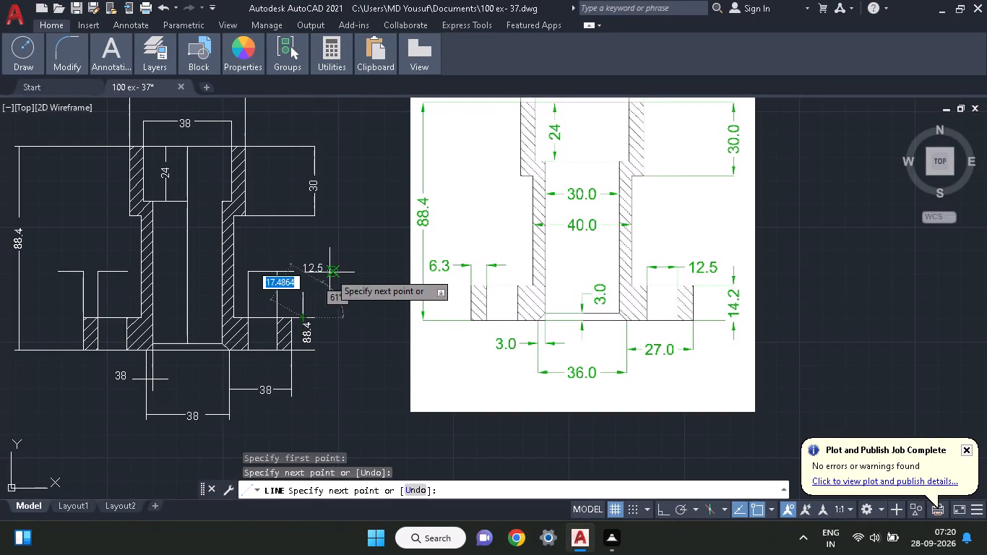
pyautogui.rightClick(330, 271)
pyautogui.click(363, 281)
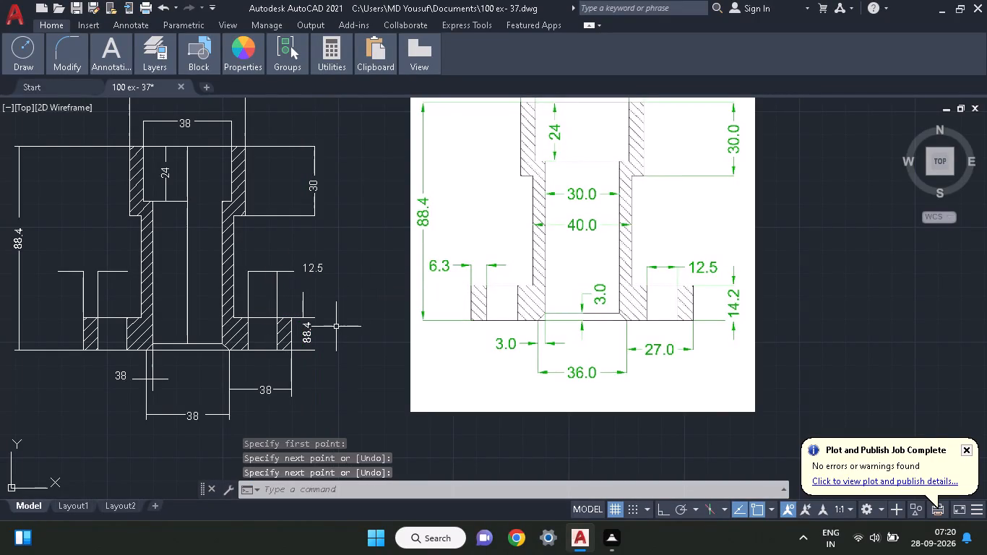
# Draw a short vertical line downward from the lower flange thickness extension line, below the copied 88.4 text.
pyautogui.press('space')
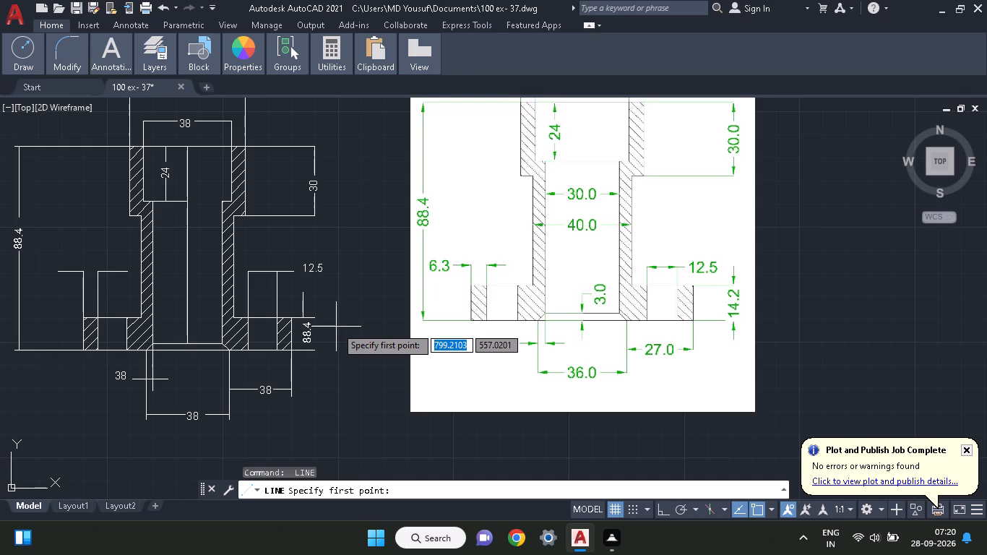
pyautogui.click(306, 355)
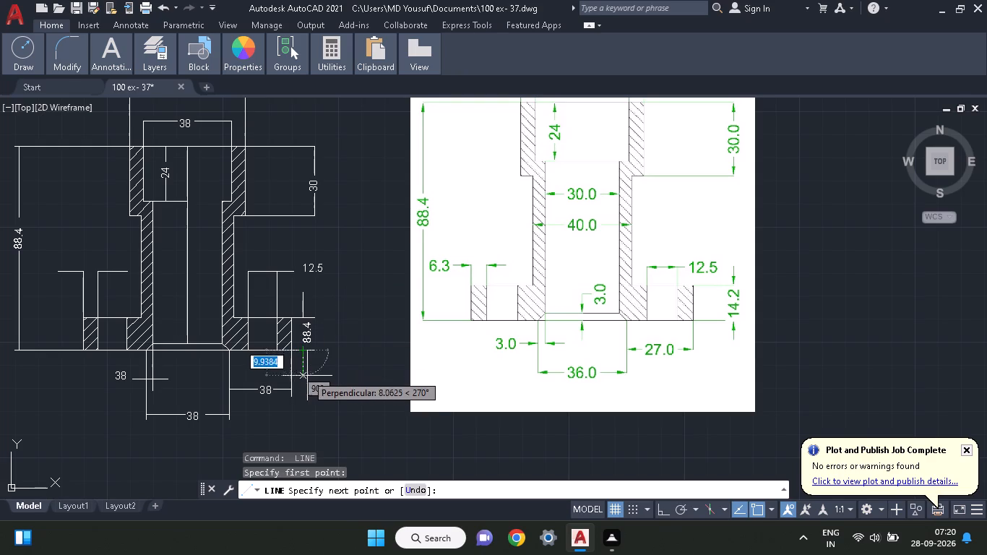
pyautogui.click(307, 379)
pyautogui.rightClick(356, 345)
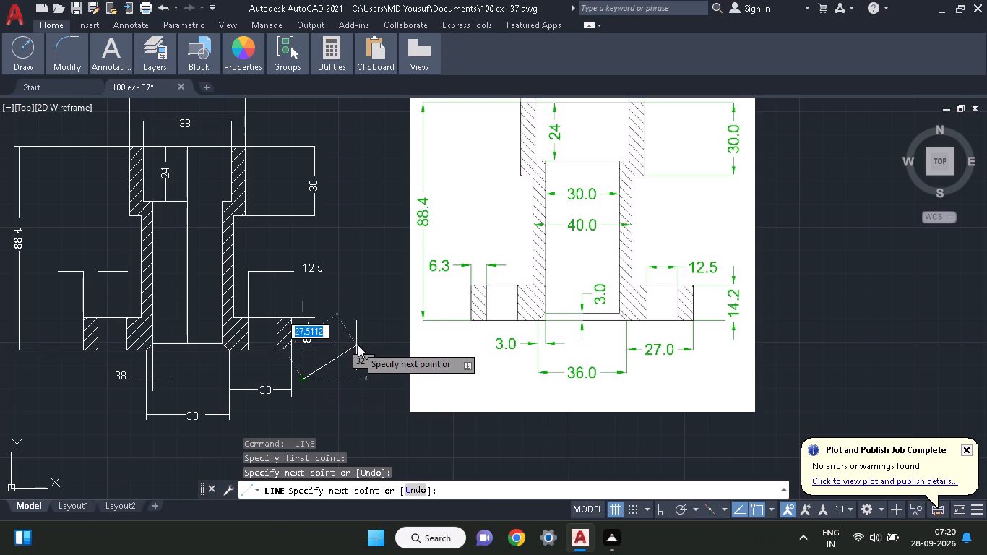
pyautogui.click(402, 361)
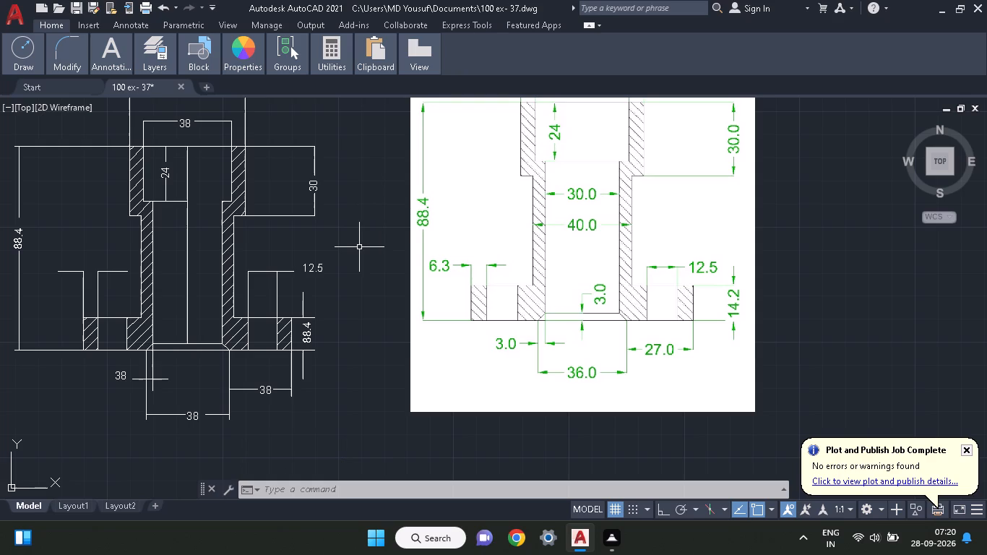
# Copy the 12.5 text beside the left flange's dimension line and to two stacked positions inside the bore.
pyautogui.moveTo(359, 247); pyautogui.dragTo(363, 296, button='middle')
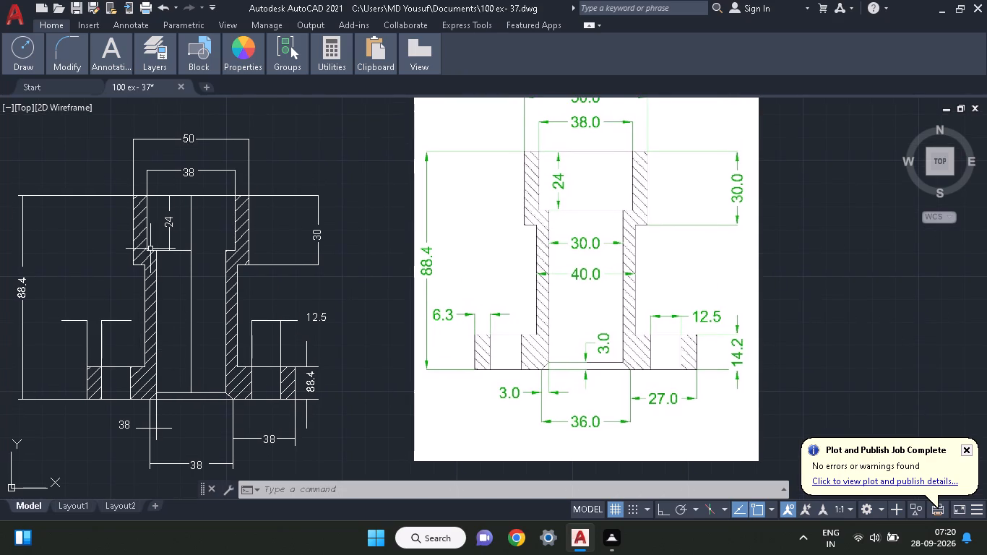
pyautogui.click(318, 322)
pyautogui.rightClick(322, 322)
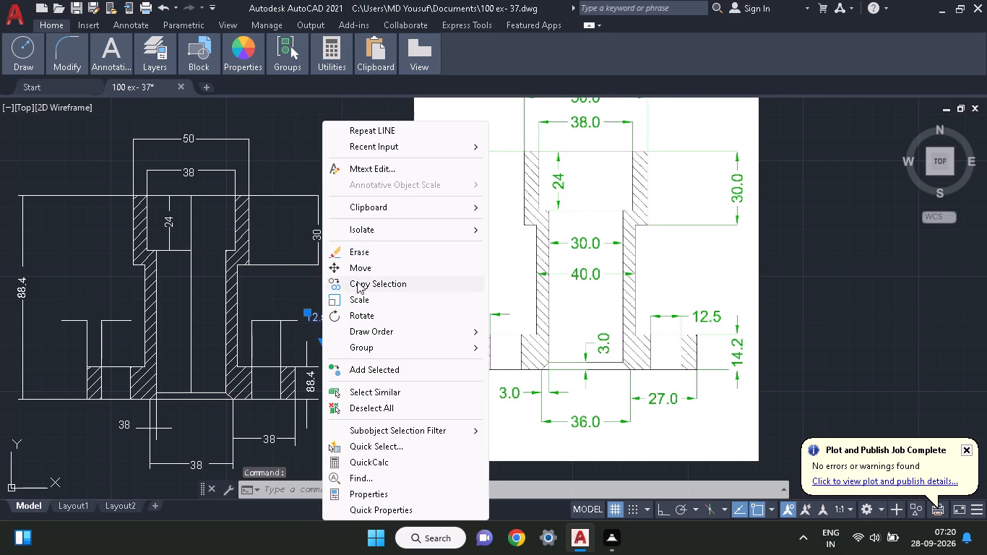
pyautogui.click(358, 278)
pyautogui.click(307, 323)
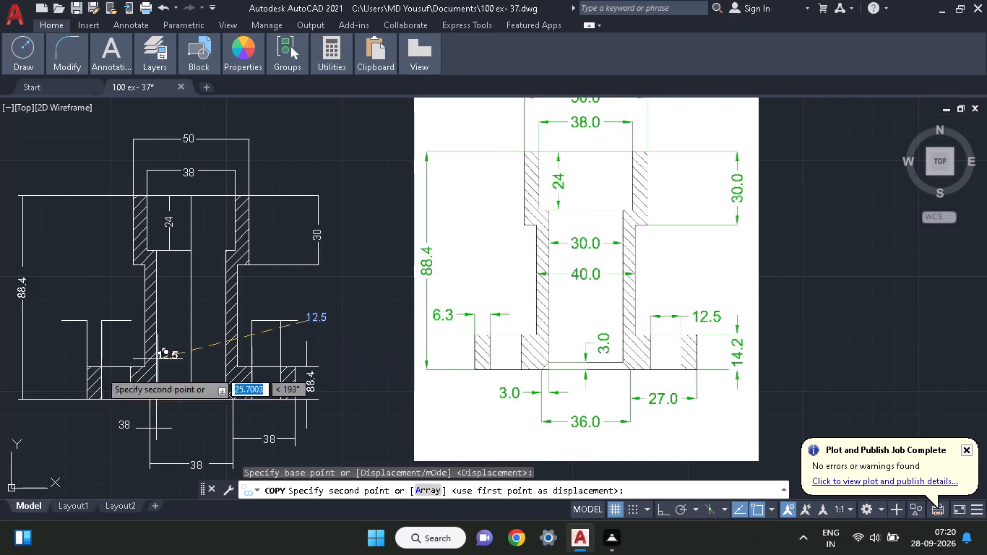
pyautogui.click(40, 324)
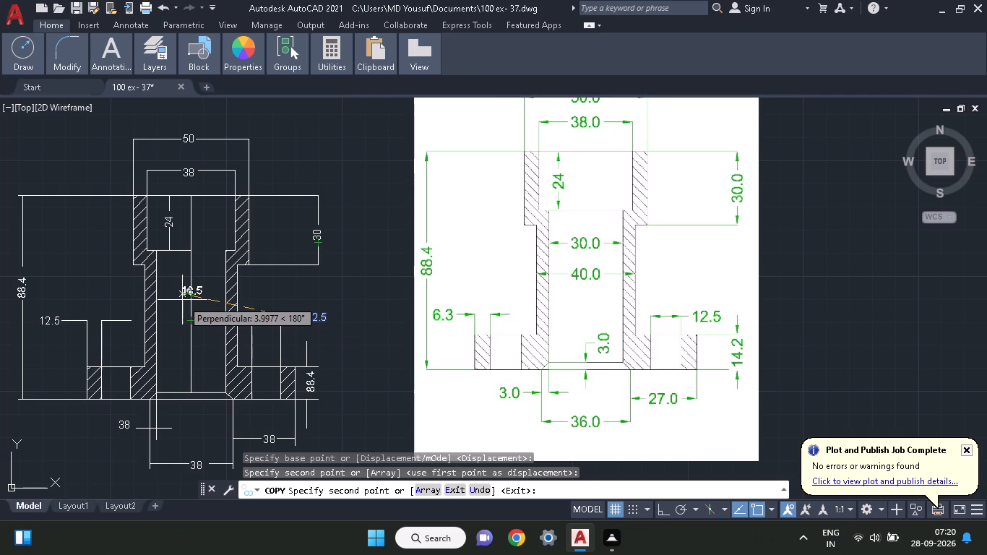
pyautogui.click(179, 300)
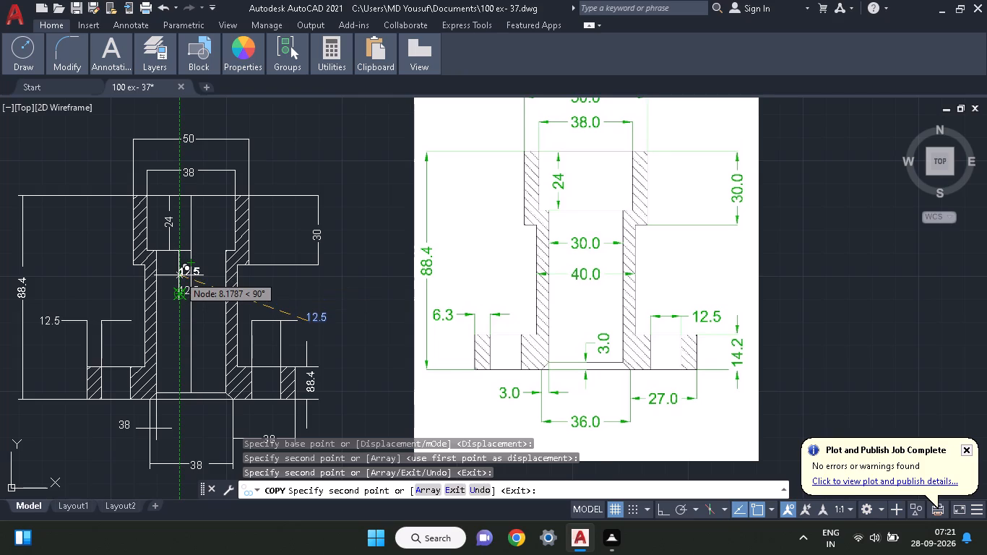
pyautogui.click(178, 275)
pyautogui.rightClick(350, 293)
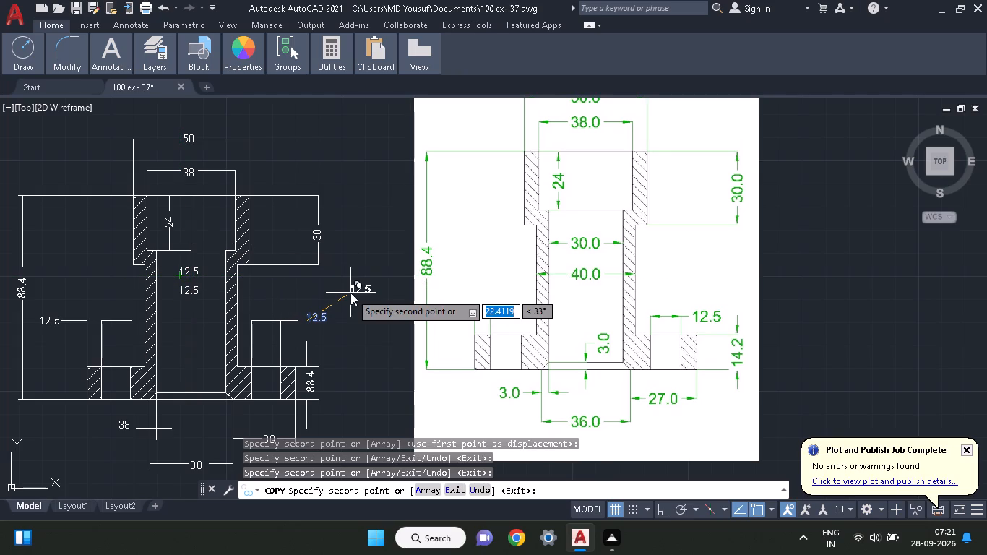
pyautogui.click(386, 304)
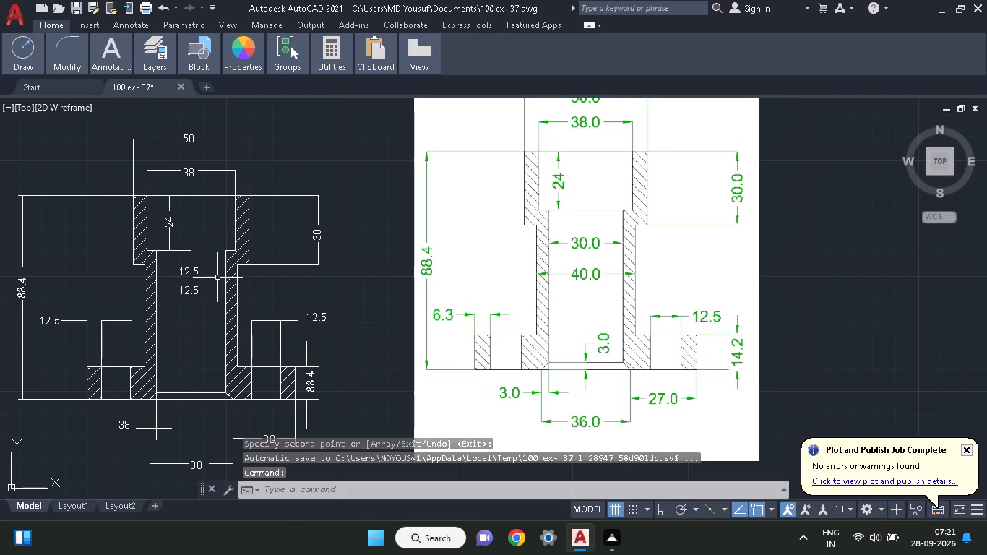
# Draw a 40-long horizontal line between the body's outer walls, through the lower copied 12.5 text.
pyautogui.click(29, 63)
pyautogui.click(19, 89)
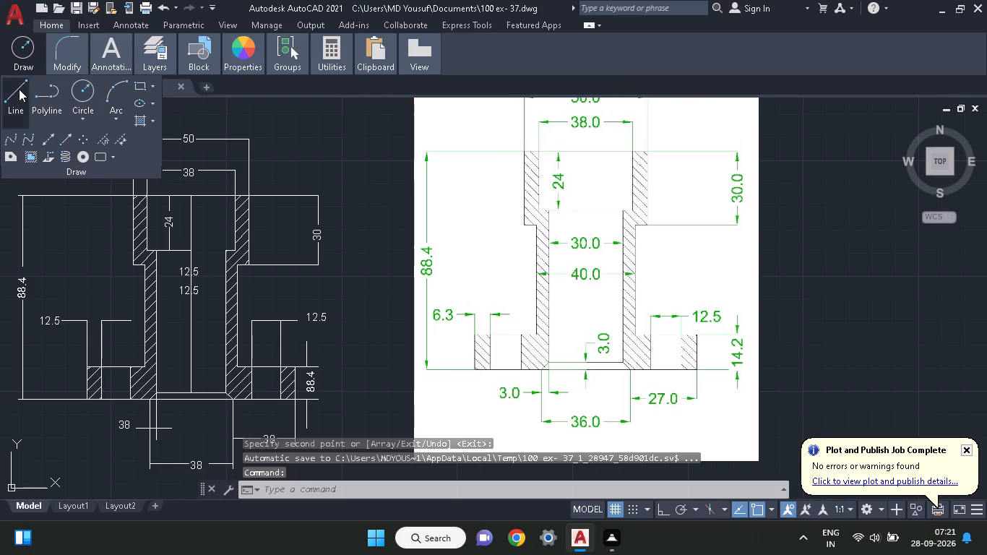
pyautogui.click(145, 292)
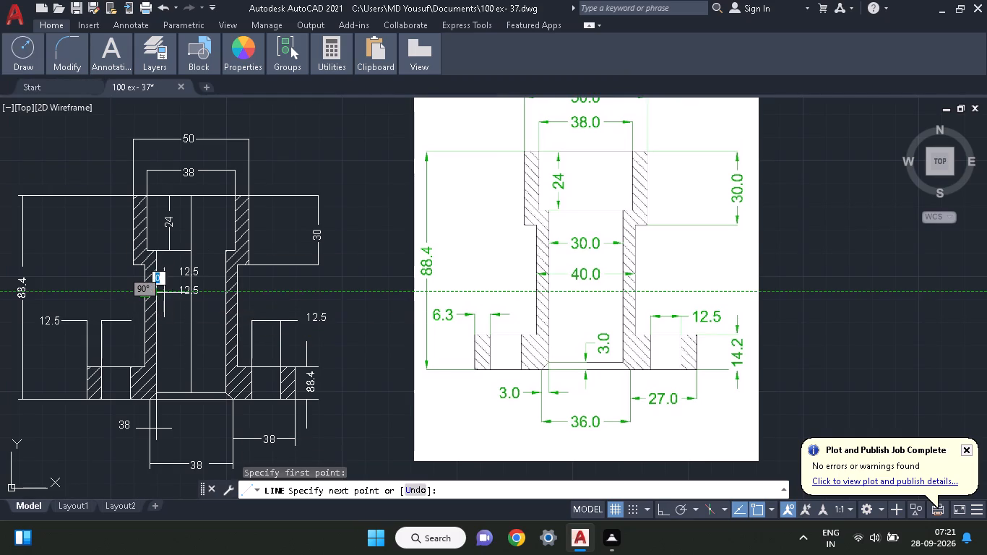
pyautogui.click(236, 292)
pyautogui.rightClick(283, 307)
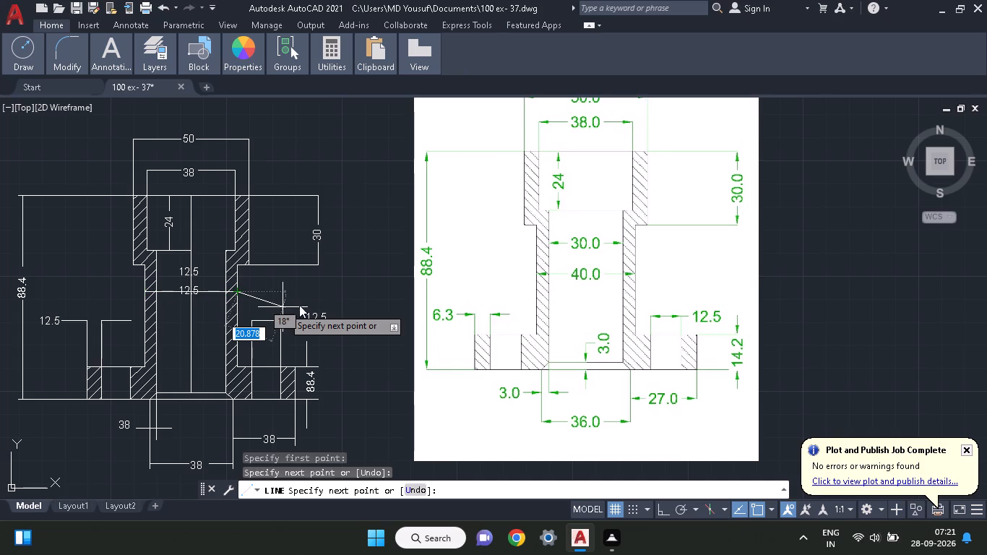
pyautogui.click(304, 319)
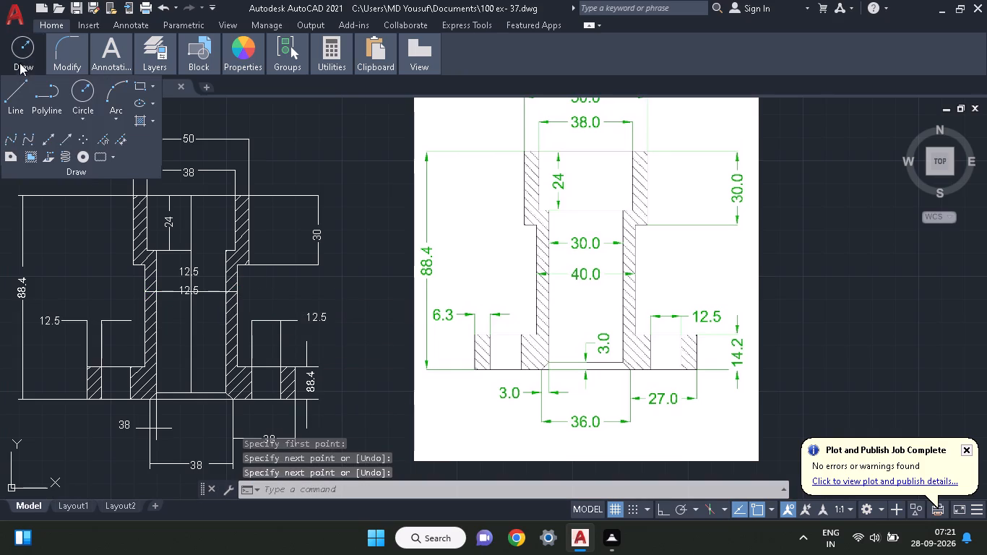
# Draw a horizontal line between the bore's inner walls, through the upper copied 12.5 text.
pyautogui.click(20, 82)
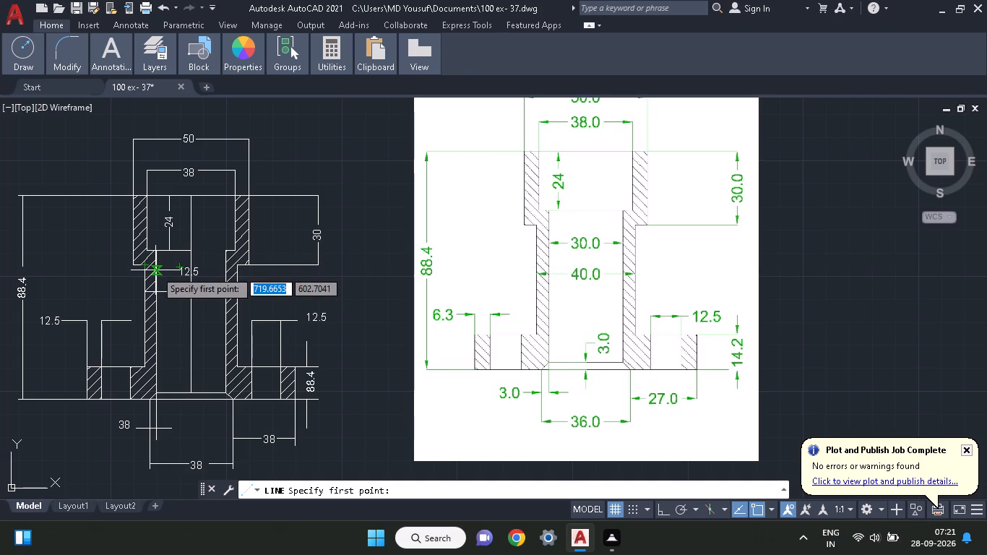
pyautogui.click(158, 274)
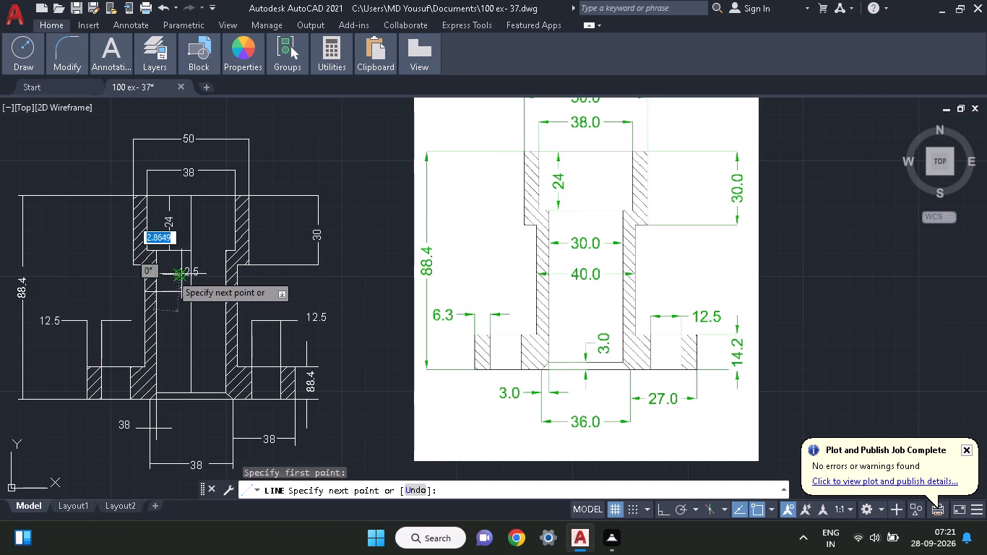
pyautogui.click(224, 274)
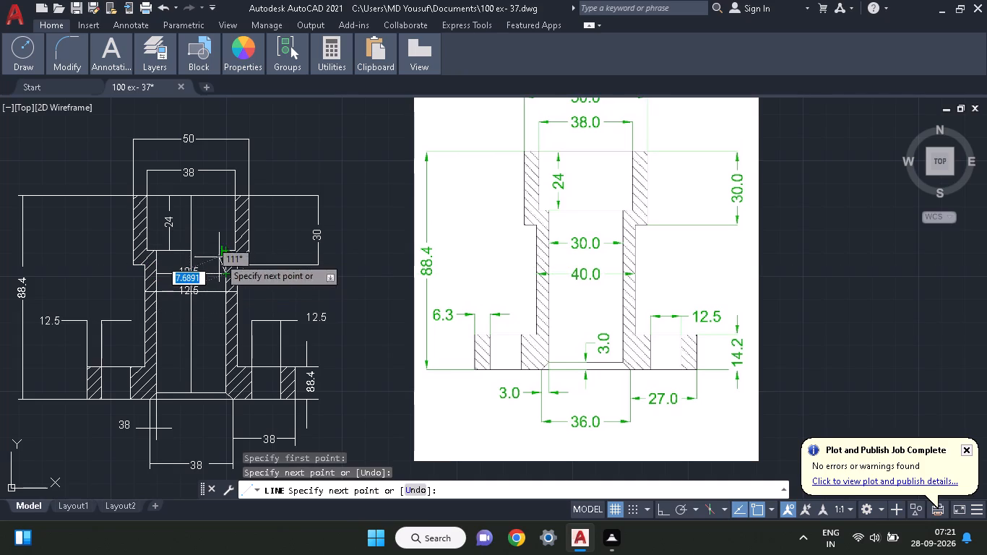
pyautogui.rightClick(217, 256)
pyautogui.click(229, 264)
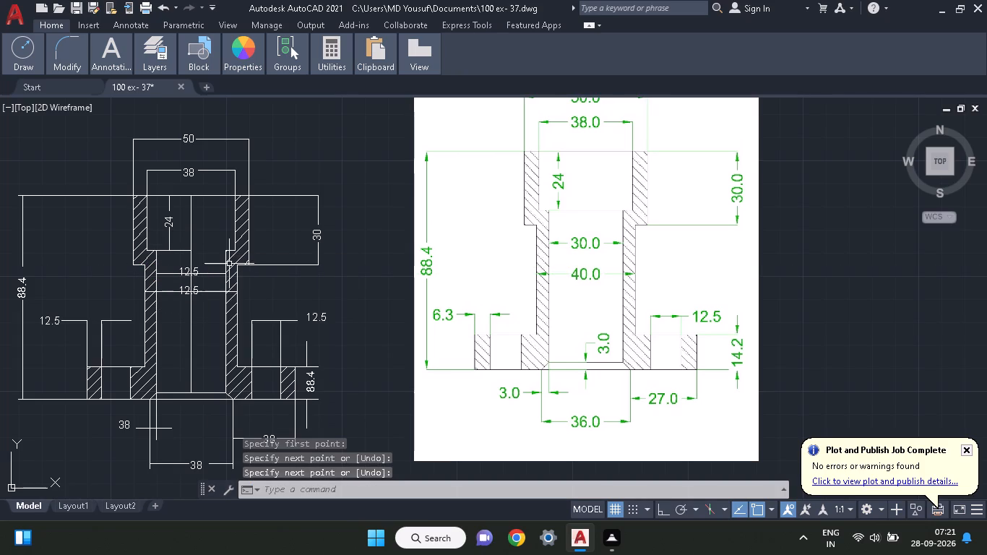
# Trim the two new horizontal lines where they run through the copied 12.5 texts inside the bore.
pyautogui.write('tr')
pyautogui.press('space')
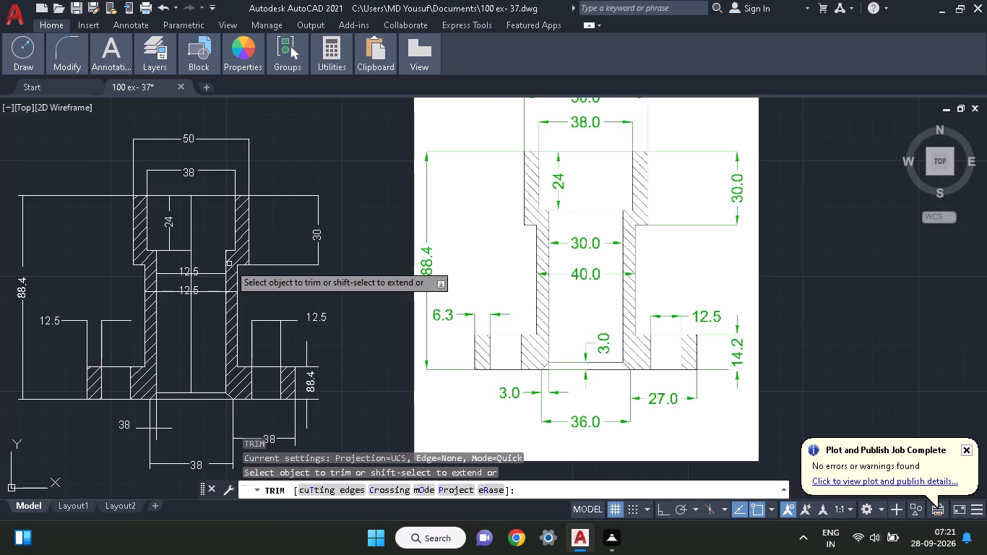
pyautogui.click(194, 276)
pyautogui.click(187, 276)
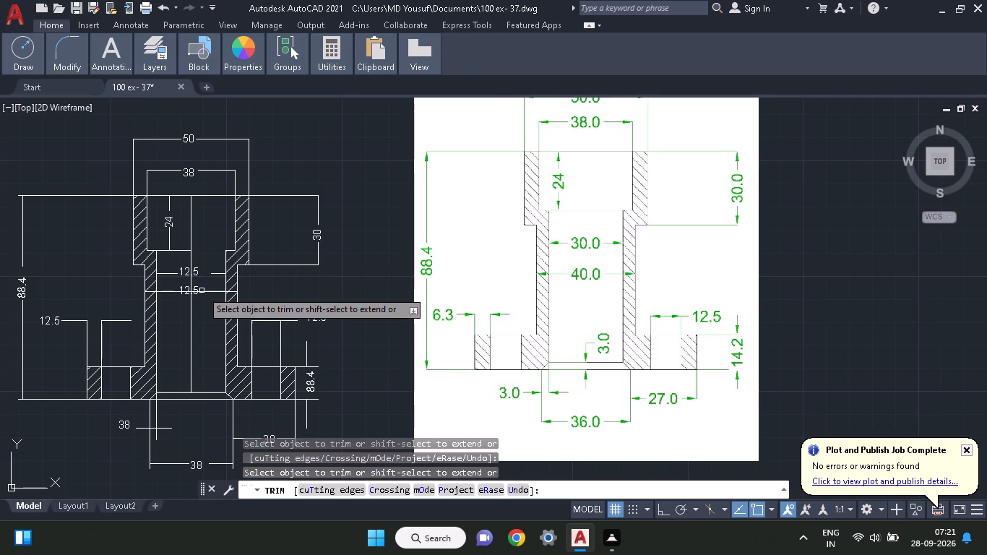
pyautogui.click(199, 294)
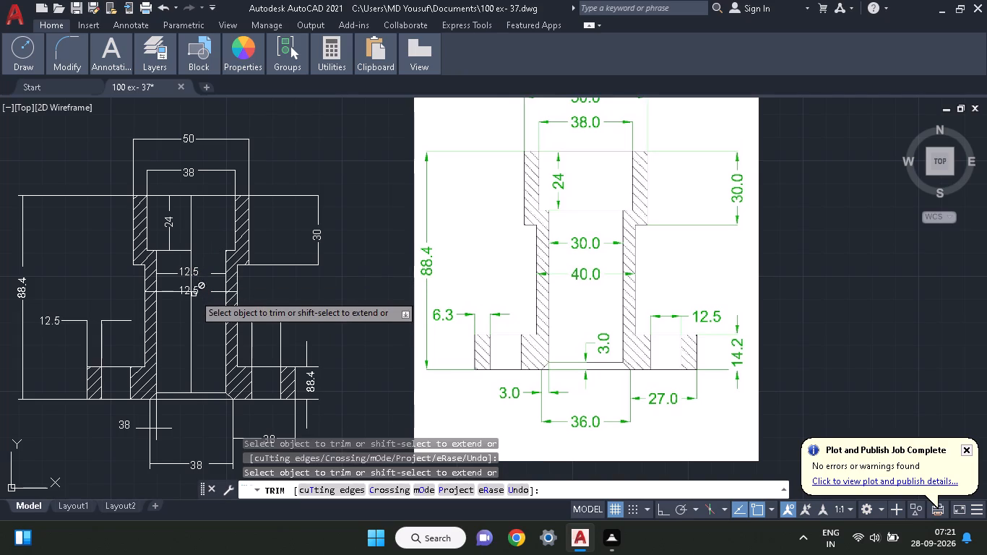
pyautogui.click(188, 294)
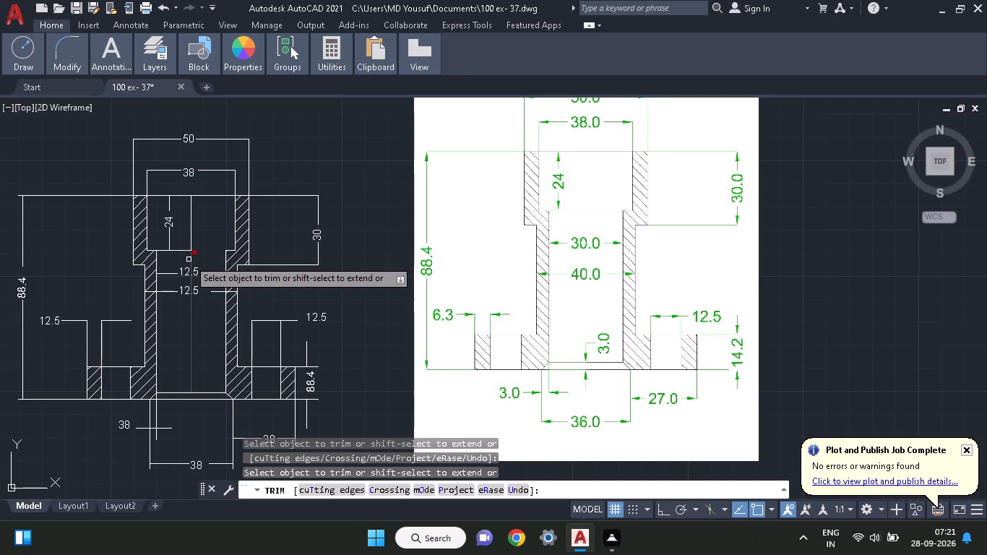
# Trim away the vertical centre line inside the bore, both below and above the counterbore step line.
pyautogui.click(189, 259)
pyautogui.click(194, 233)
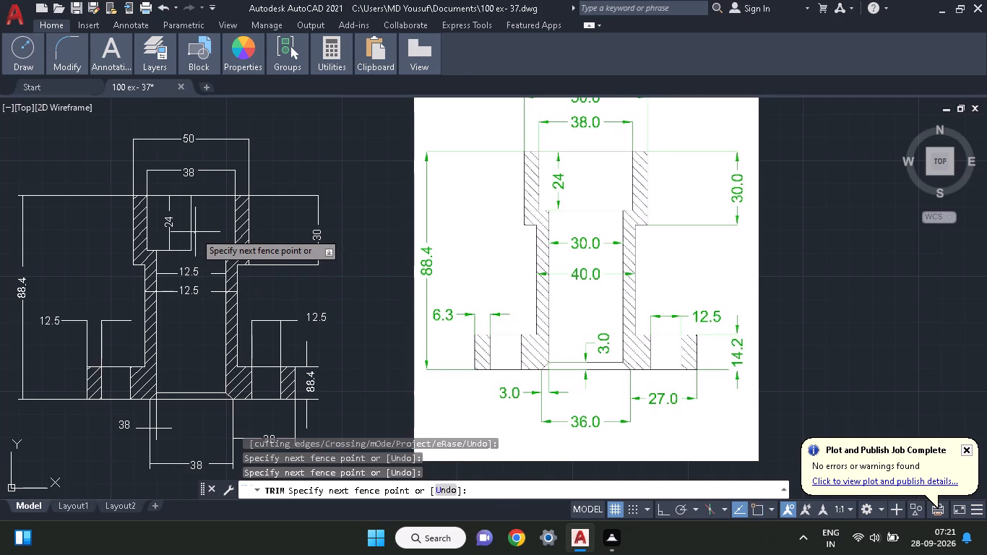
pyautogui.click(186, 233)
pyautogui.rightClick(187, 233)
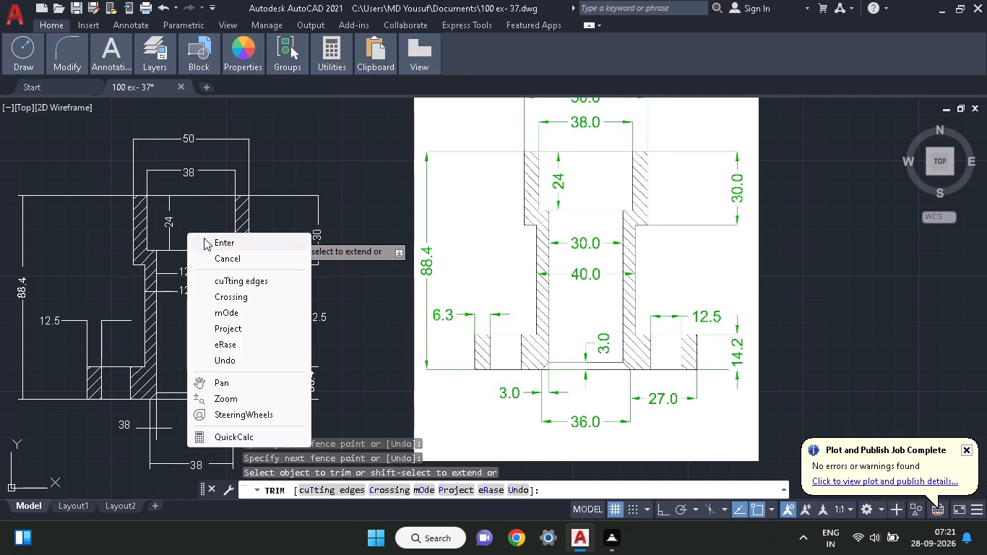
pyautogui.click(204, 238)
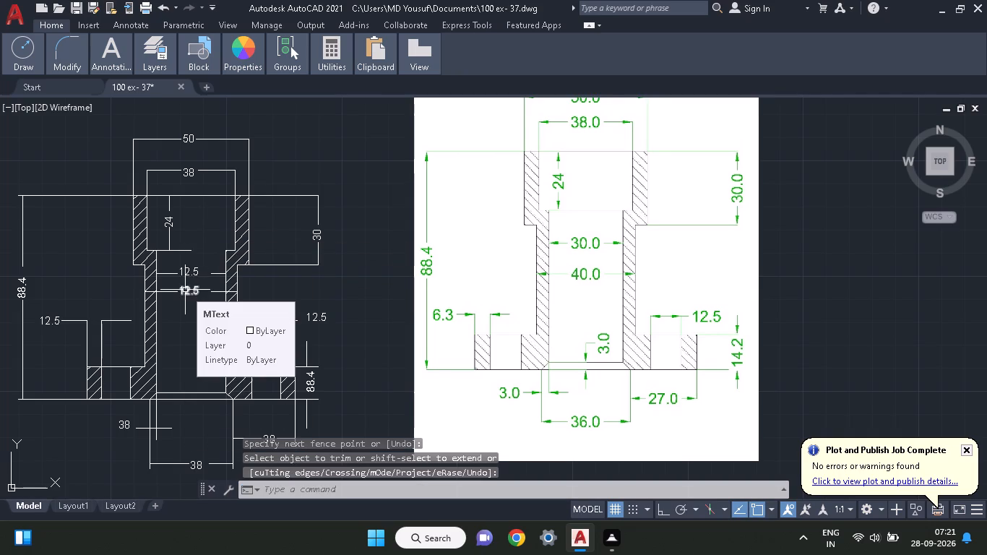
# Change the lower copied 12.5 text inside the bore to 40.0.
pyautogui.doubleClick(185, 290)
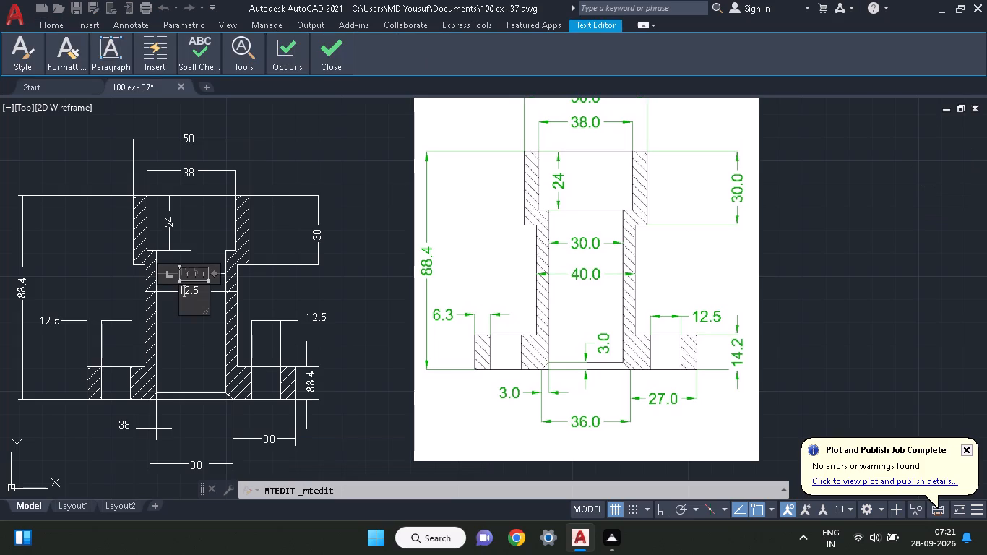
pyautogui.write('40')
pyautogui.press('Right')
pyautogui.press('Right')
pyautogui.press('Right')
pyautogui.press('BackSpace')
pyautogui.press('BackSpace')
pyautogui.press('BackSpace')
pyautogui.press('BackSpace')
pyautogui.press('BackSpace')
pyautogui.press('BackSpace')
pyautogui.press('BackSpace')
pyautogui.press('BackSpace')
pyautogui.write('40')
pyautogui.write('.0')
pyautogui.click(212, 374)
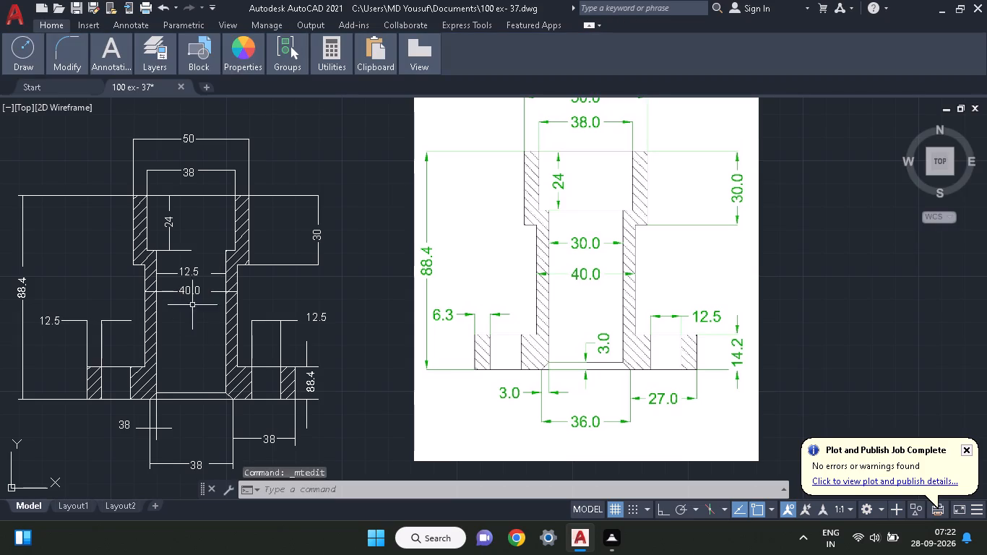
# Change the upper copied 12.5 text inside the bore to 30.
pyautogui.doubleClick(195, 273)
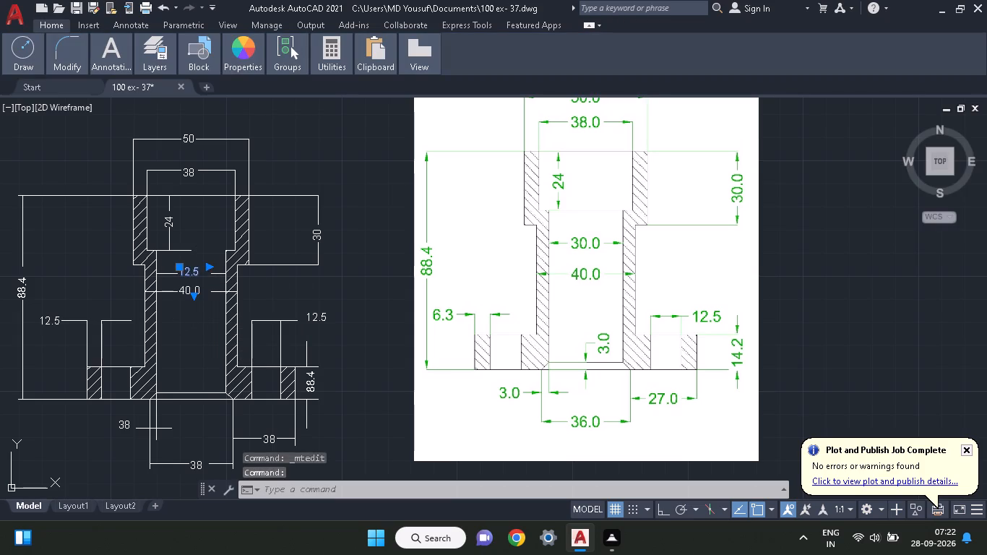
pyautogui.press('BackSpace')
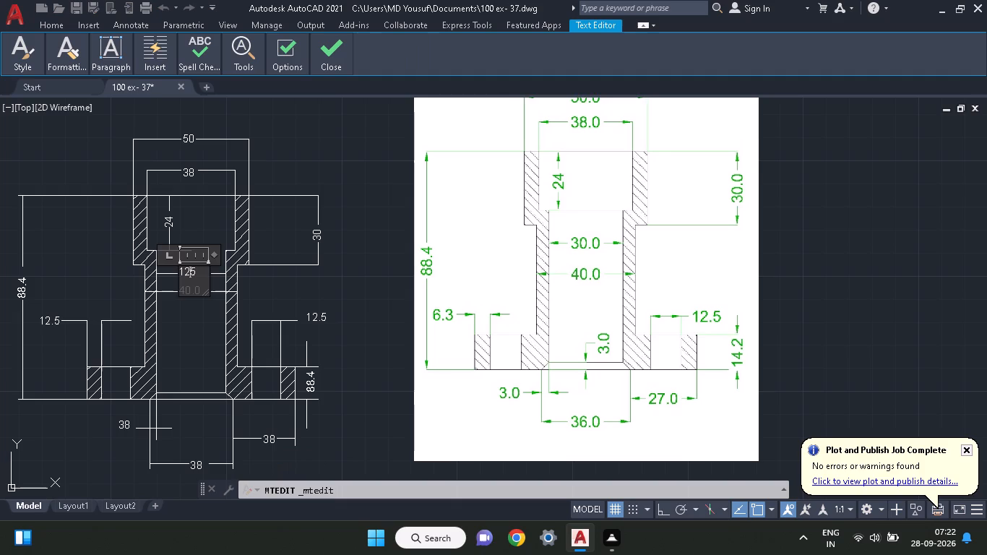
pyautogui.press('BackSpace')
pyautogui.press('Right')
pyautogui.press('BackSpace')
pyautogui.press('BackSpace')
pyautogui.write('30')
pyautogui.click(191, 347)
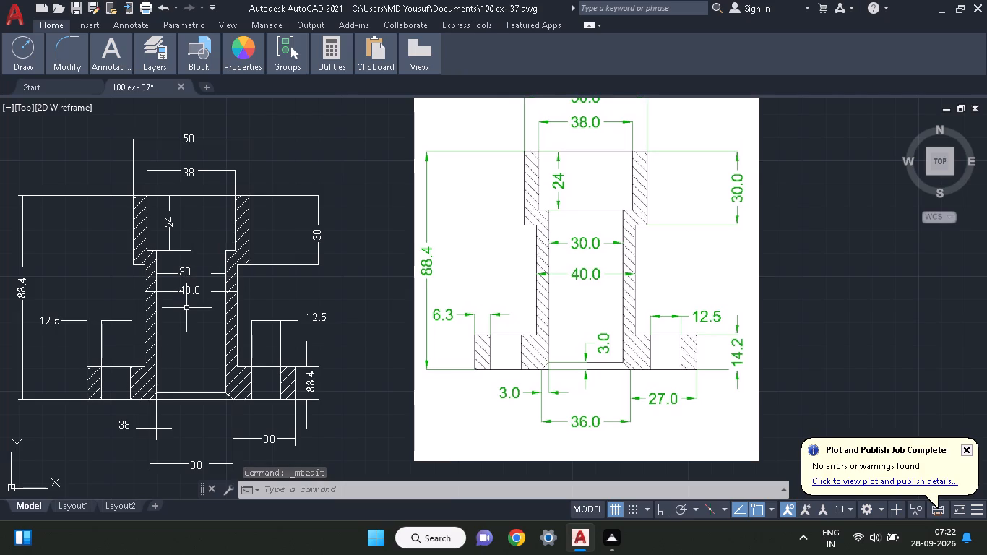
# Draw a short line extending the upper bore dimension line inward to the 30 text, continued by a vertical segment upward.
pyautogui.write('lin')
pyautogui.click(243, 344)
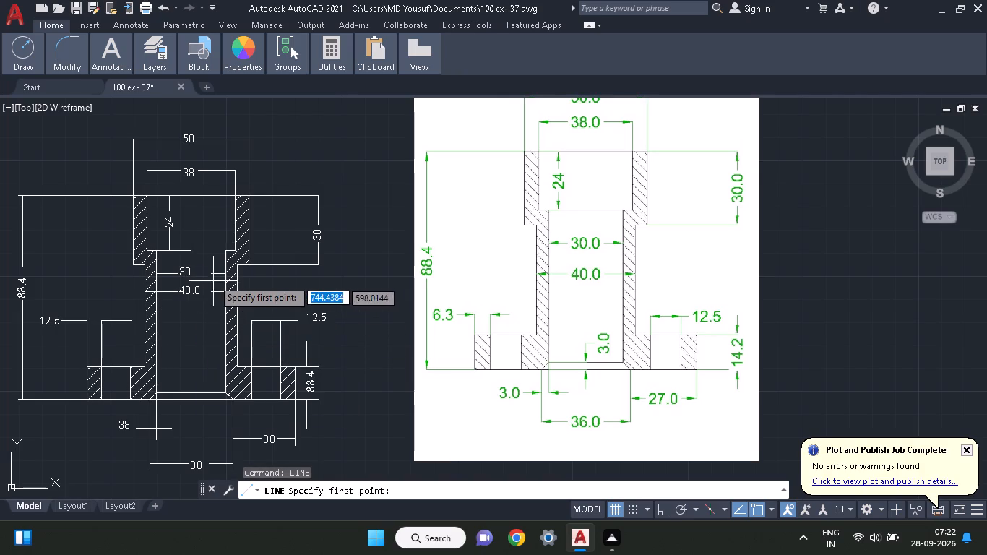
pyautogui.click(211, 275)
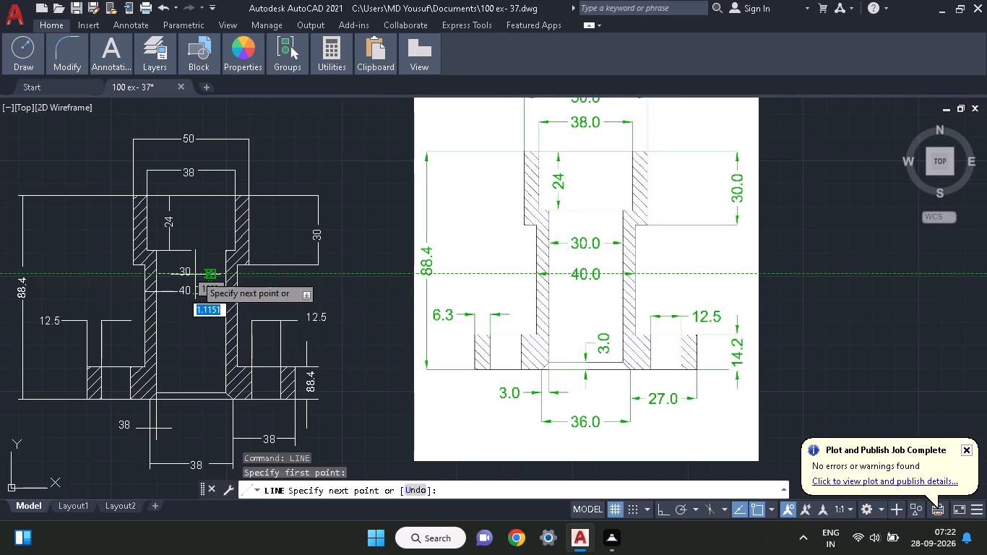
pyautogui.click(195, 275)
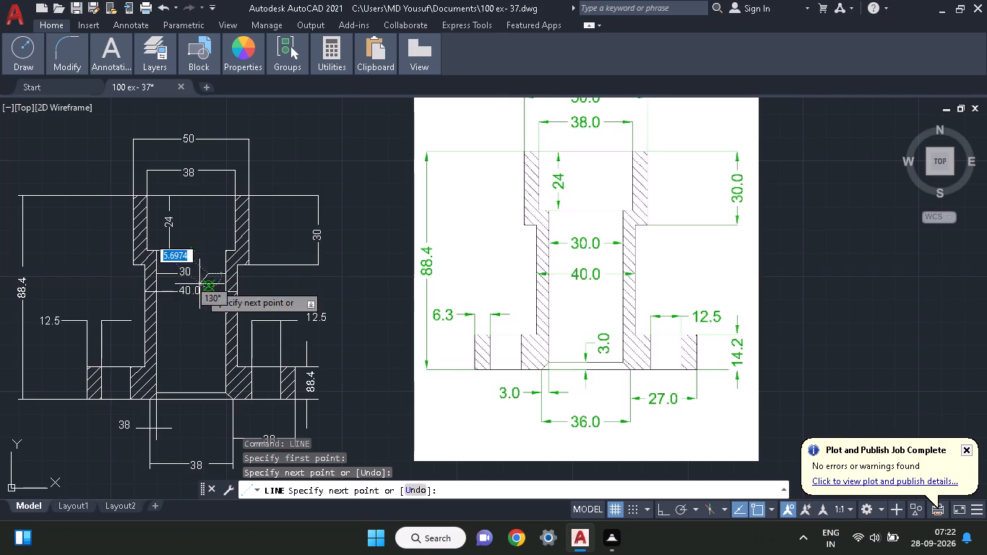
pyautogui.click(199, 274)
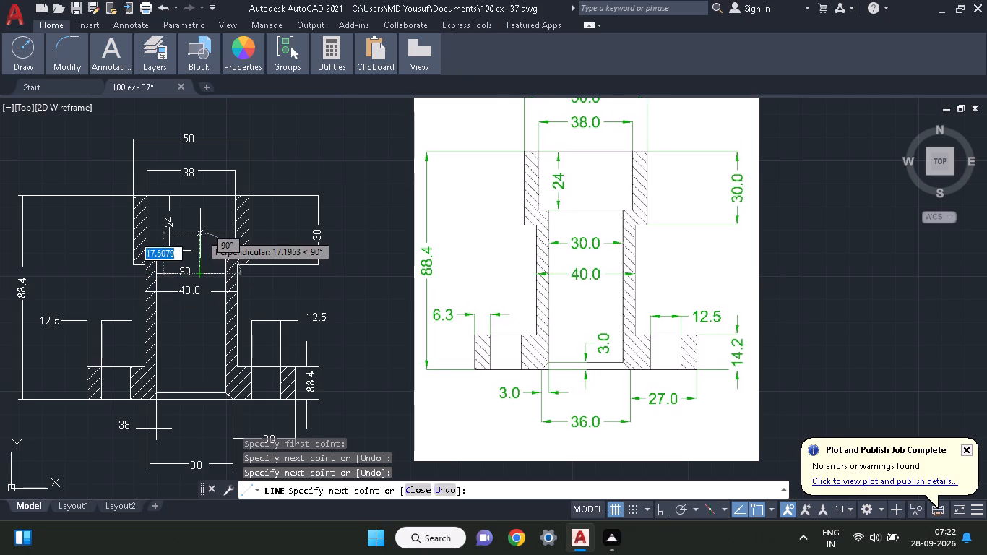
pyautogui.click(200, 233)
pyautogui.rightClick(206, 231)
pyautogui.click(210, 236)
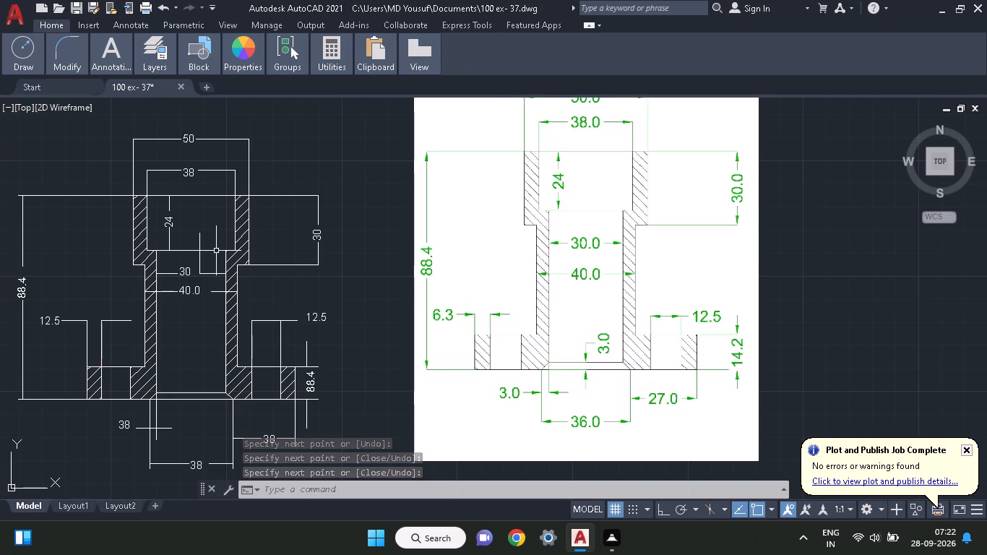
# Trim away the new vertical segment rising beside the 30 text inside the bore.
pyautogui.write('tr')
pyautogui.press('space')
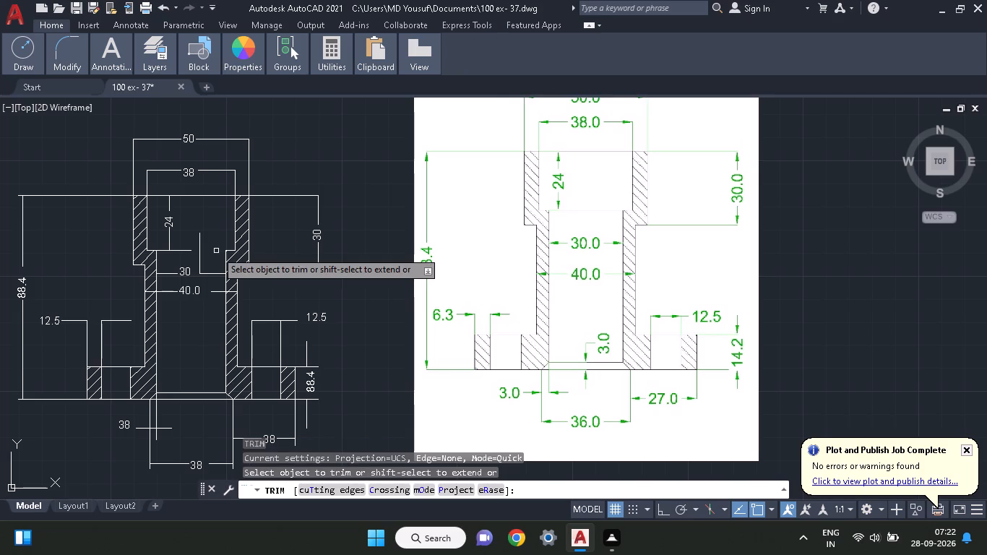
pyautogui.click(201, 261)
pyautogui.rightClick(201, 262)
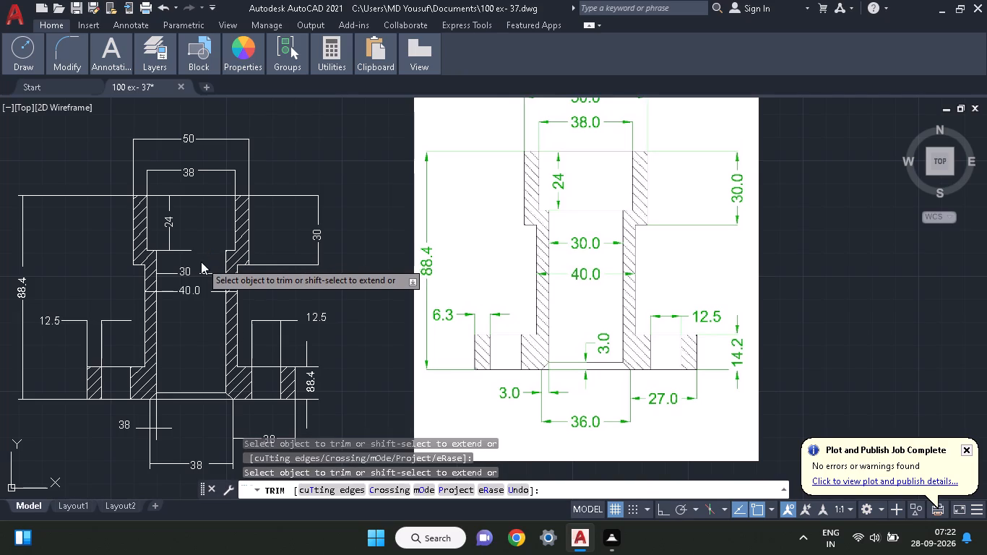
pyautogui.click(218, 267)
# Change the 30 text inside the bore to 30.0.
pyautogui.doubleClick(188, 276)
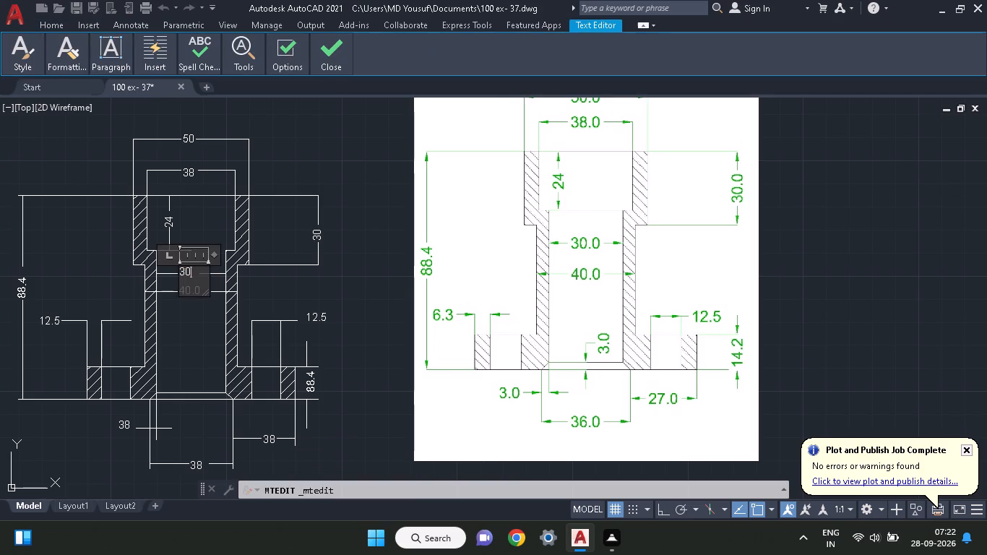
pyautogui.write('.0')
pyautogui.click(204, 220)
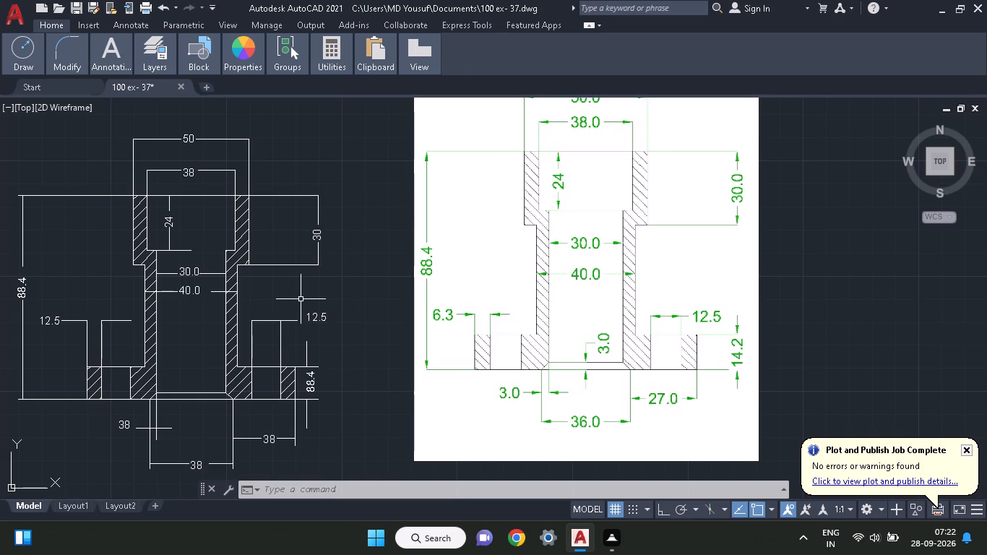
# Draw a vertical line through the middle of the bore's bottom chamfer, extending below the base edge and above the chamfer line.
pyautogui.write('lin')
pyautogui.write('e')
pyautogui.press('space')
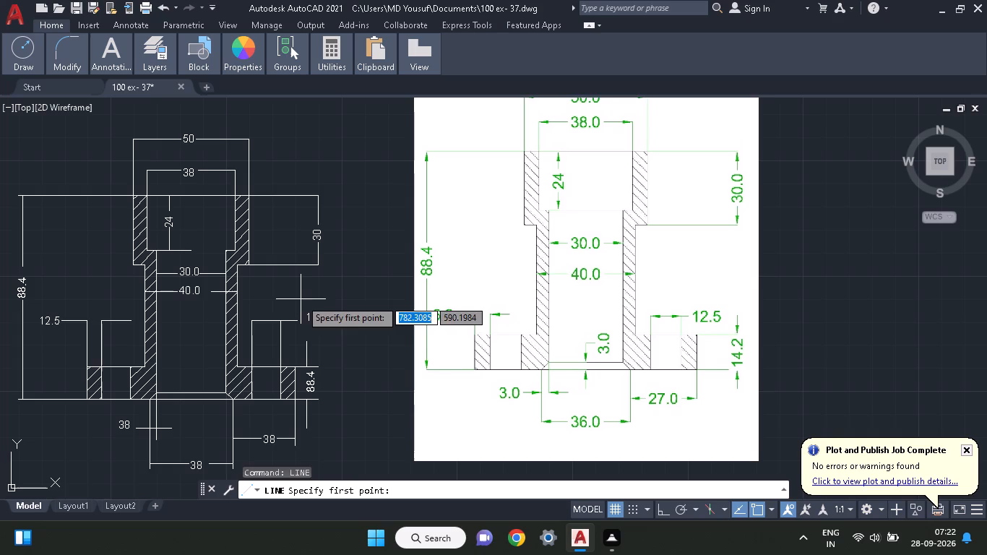
pyautogui.click(194, 400)
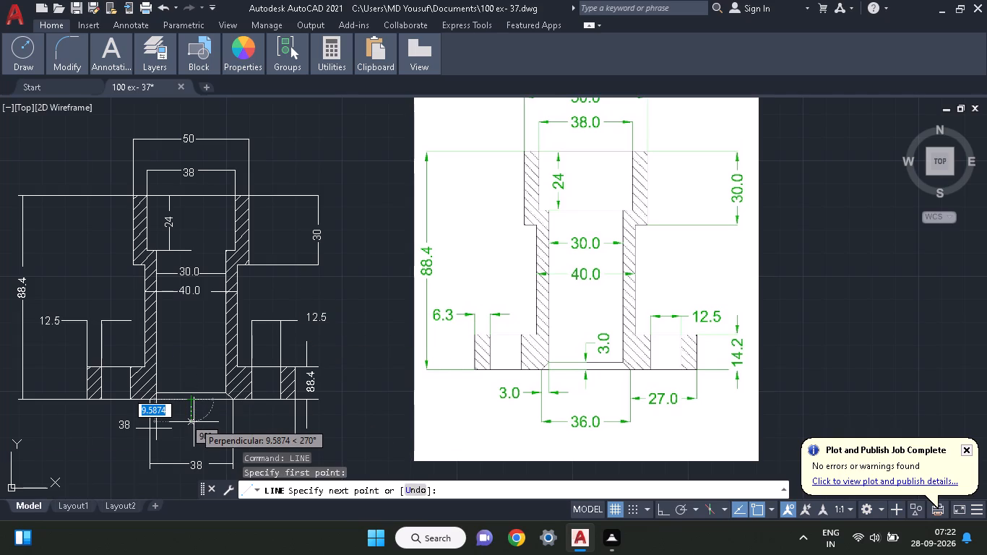
pyautogui.click(194, 427)
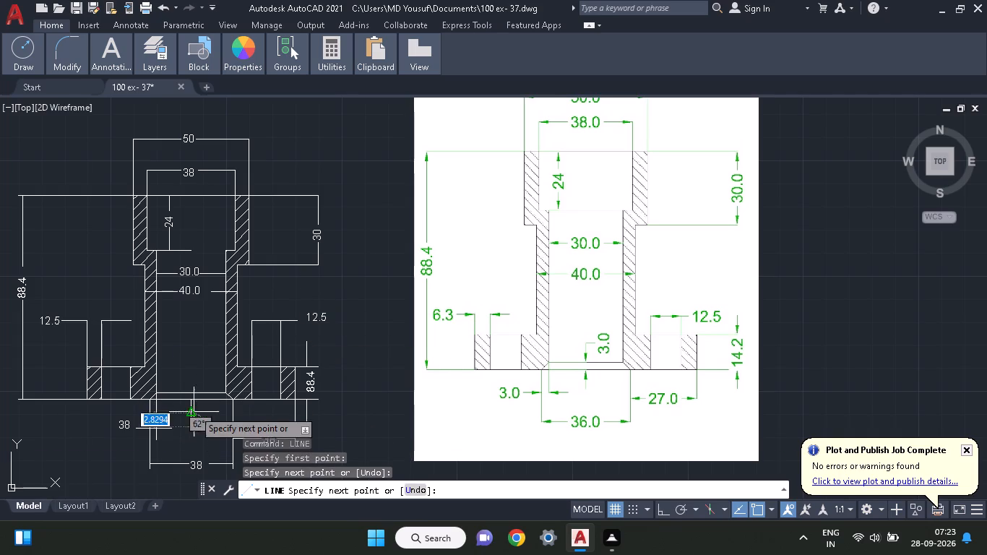
pyautogui.click(193, 356)
pyautogui.rightClick(199, 357)
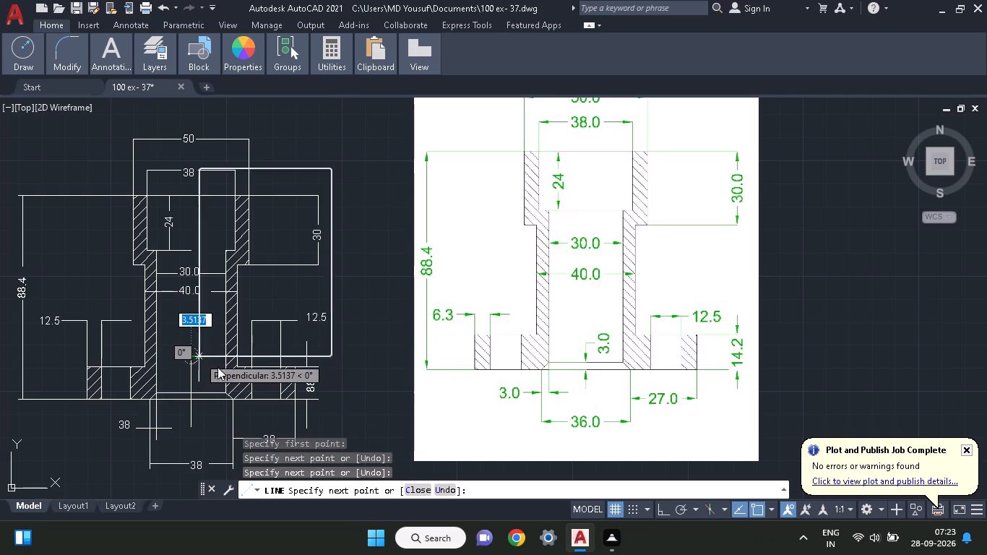
pyautogui.click(238, 176)
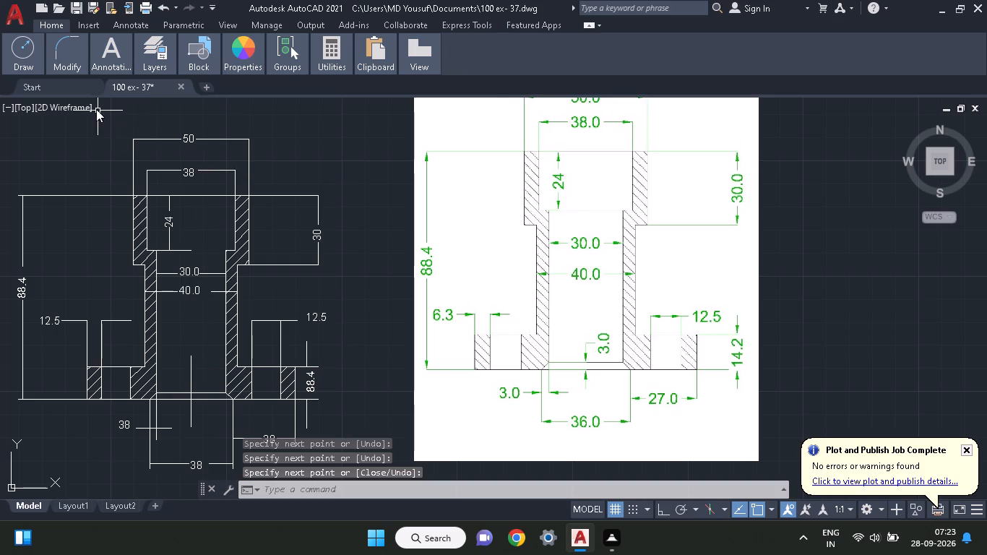
# Trim the new vertical line between the chamfer line and the base edge of the bore.
pyautogui.click(71, 61)
pyautogui.click(70, 55)
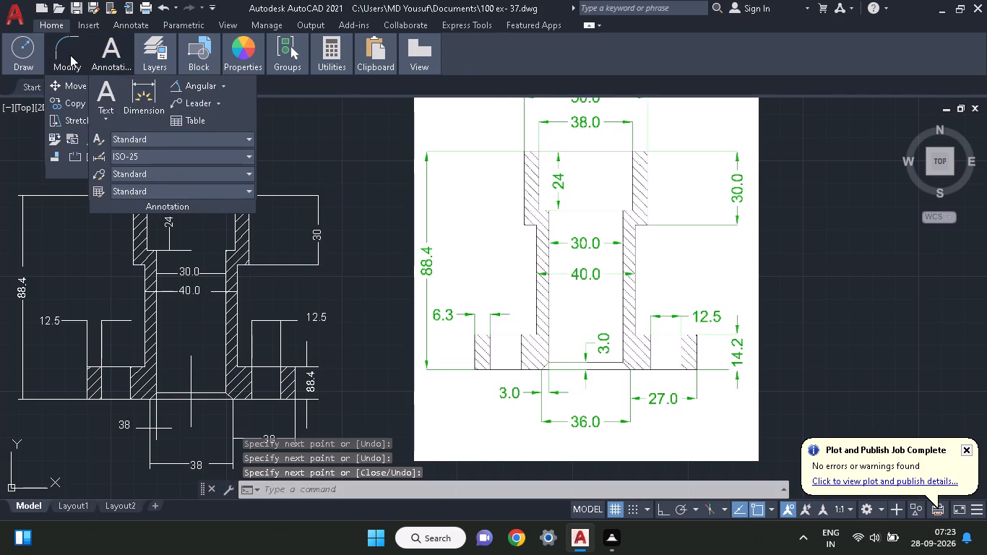
pyautogui.click(164, 92)
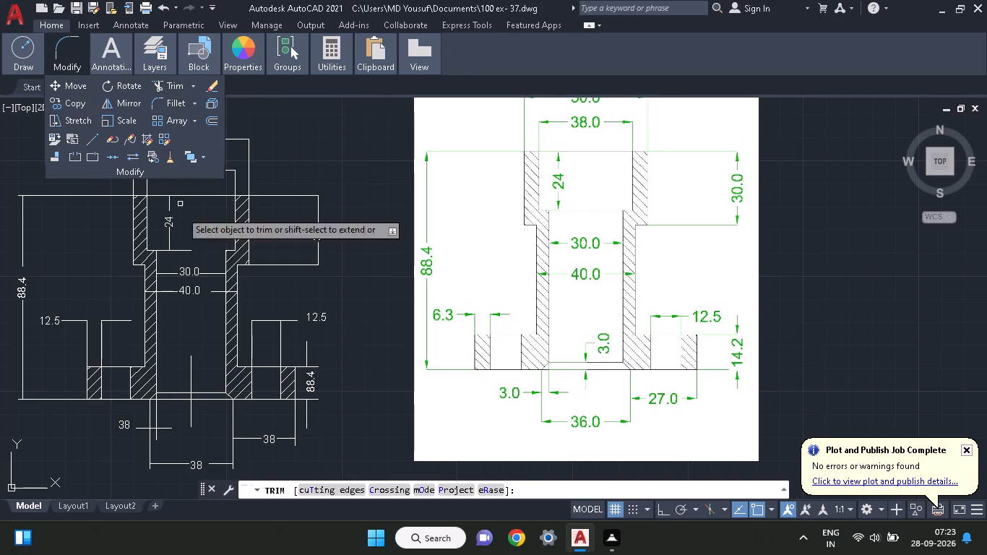
pyautogui.click(189, 395)
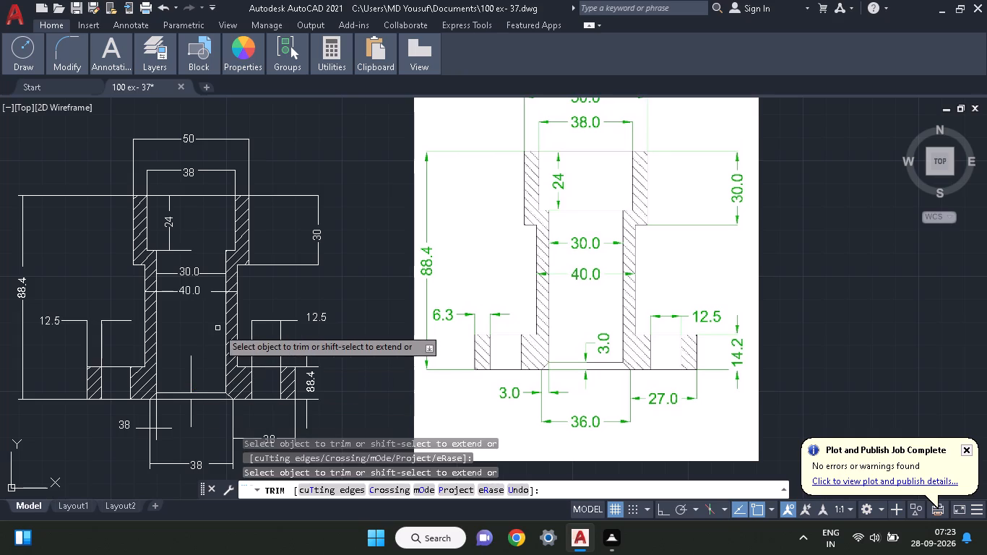
pyautogui.rightClick(175, 355)
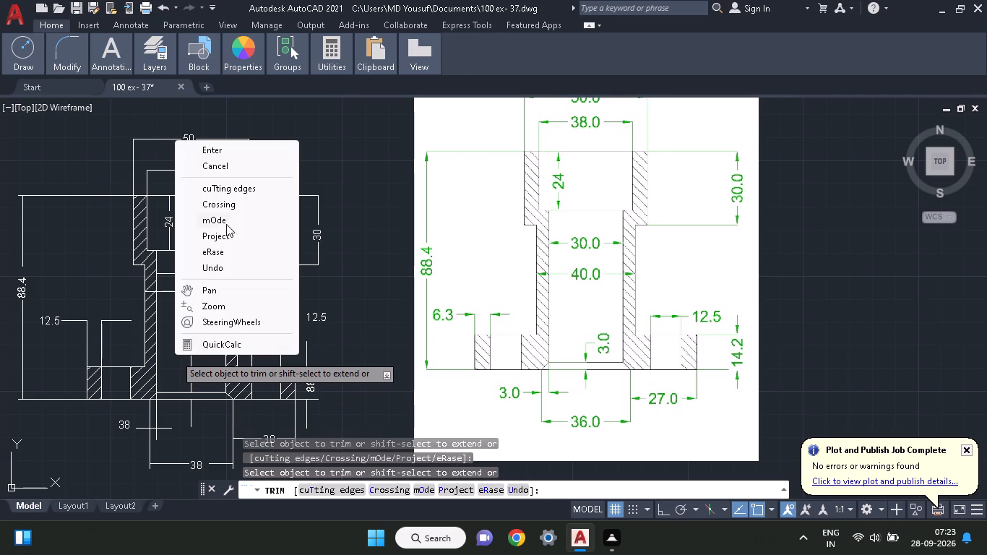
pyautogui.click(232, 152)
# Draw a short horizontal line from the top end of the upper vertical line toward the bore's right wall.
pyautogui.write('l')
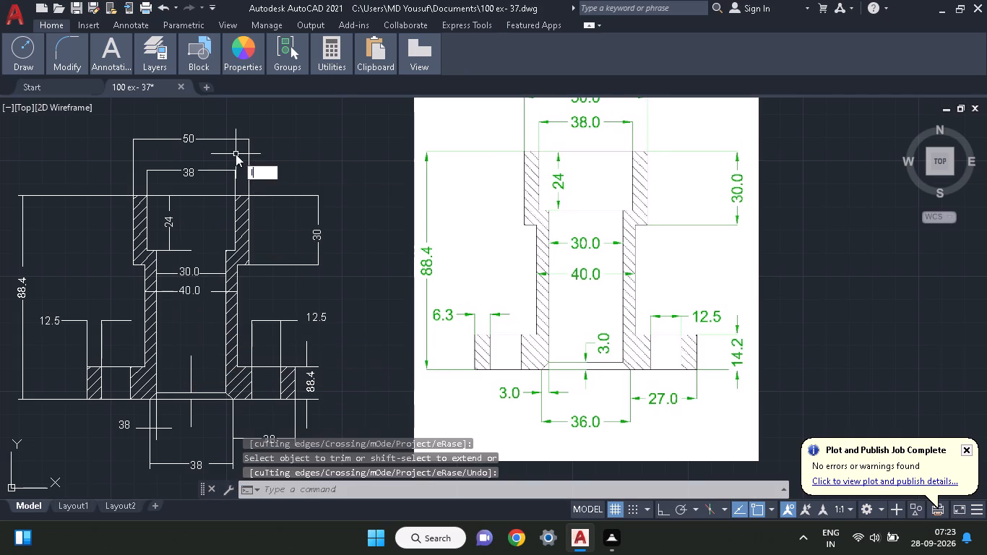
pyautogui.press('space')
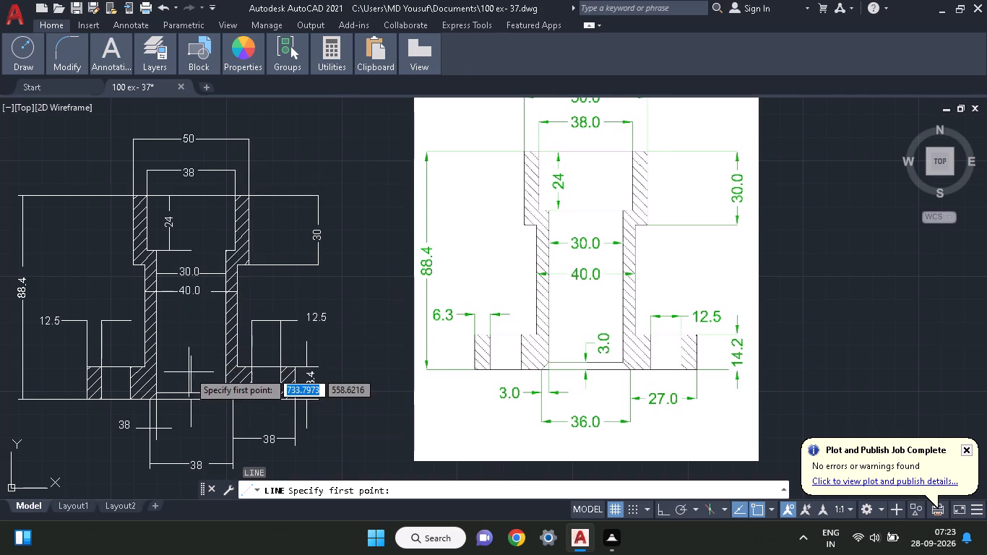
pyautogui.click(190, 362)
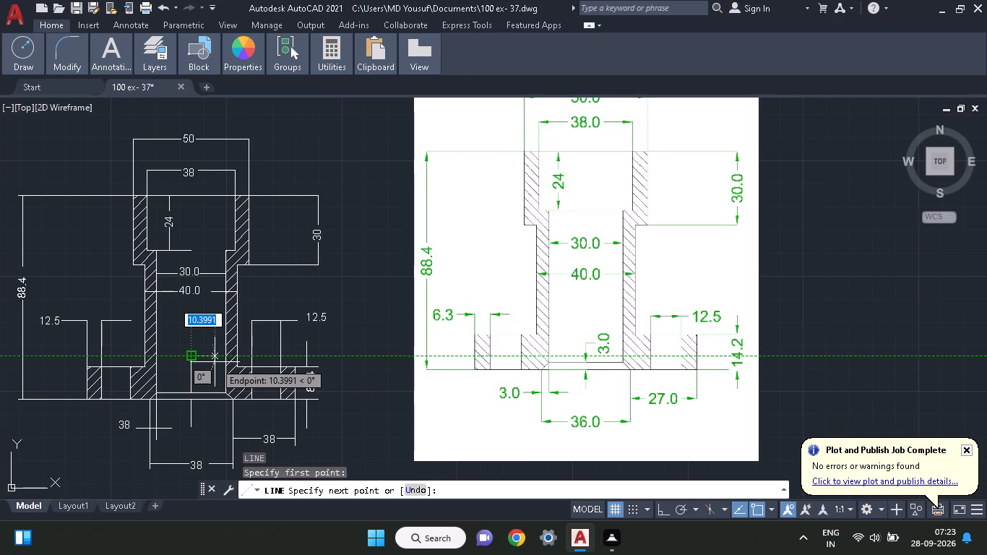
pyautogui.click(207, 361)
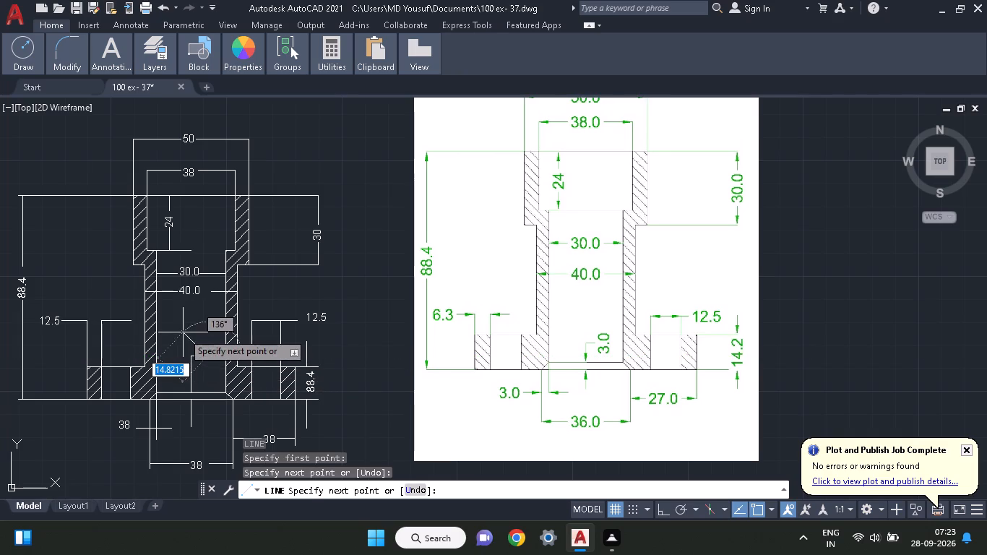
pyautogui.rightClick(183, 332)
pyautogui.click(202, 339)
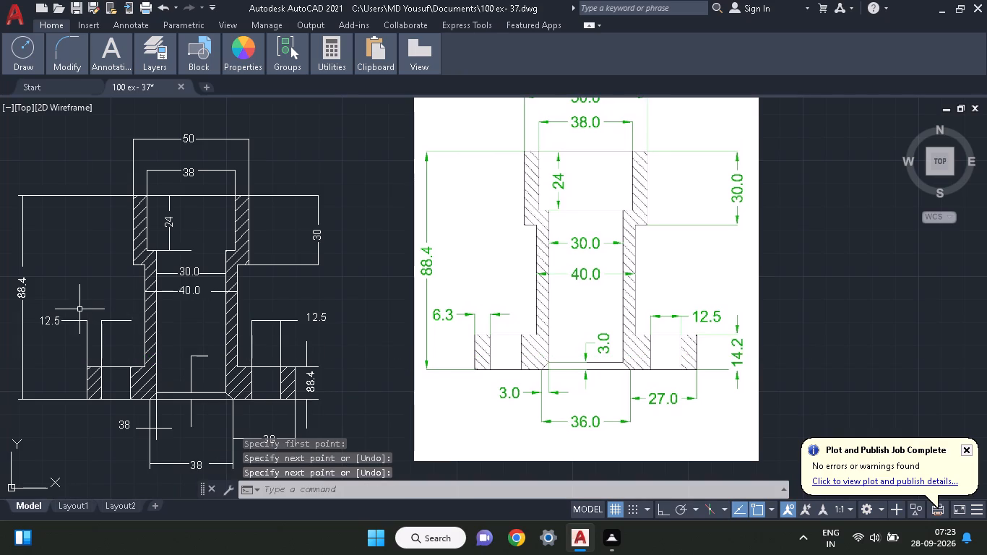
# Copy the vertical 88.4 text of the overall height to beside the short horizontal line above the bottom chamfer.
pyautogui.click(17, 296)
pyautogui.rightClick(17, 296)
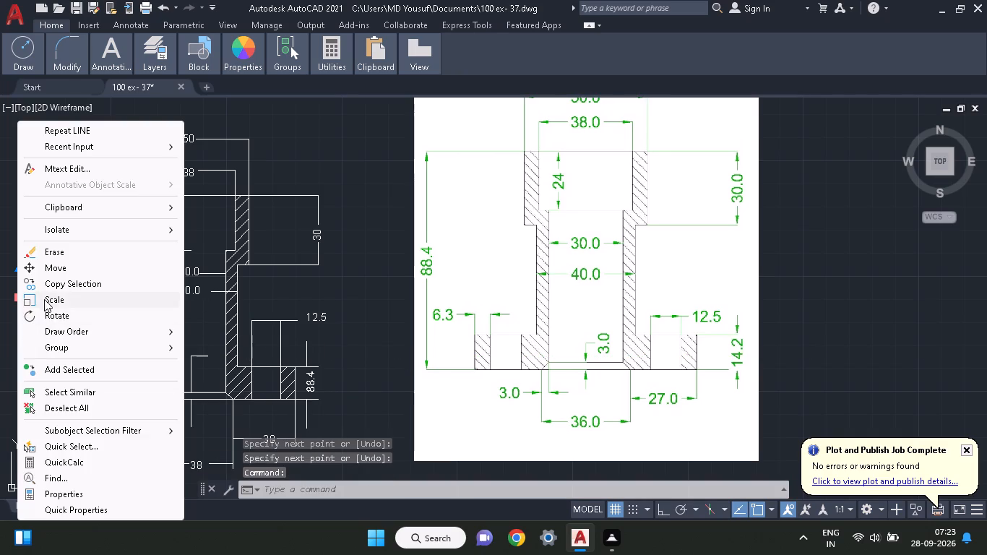
pyautogui.click(58, 280)
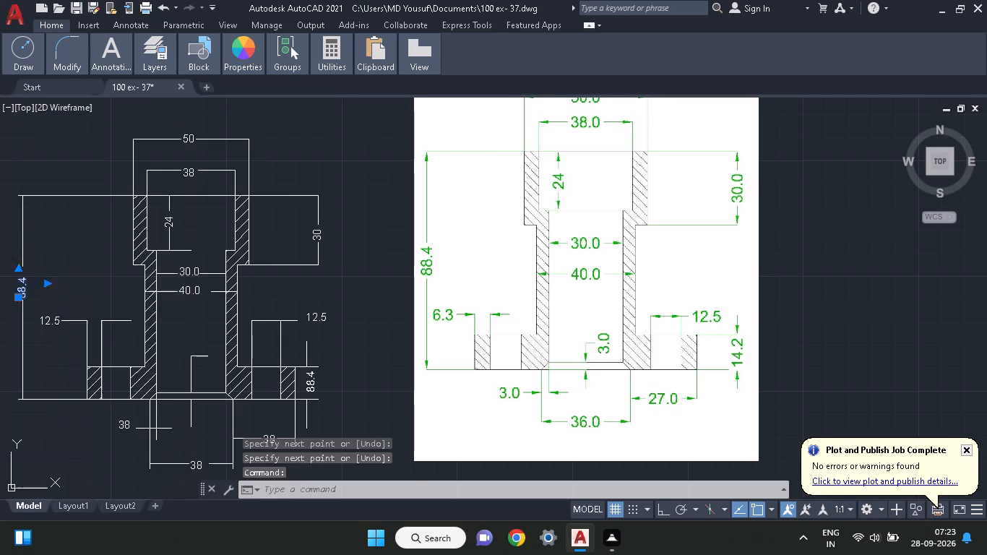
pyautogui.click(27, 299)
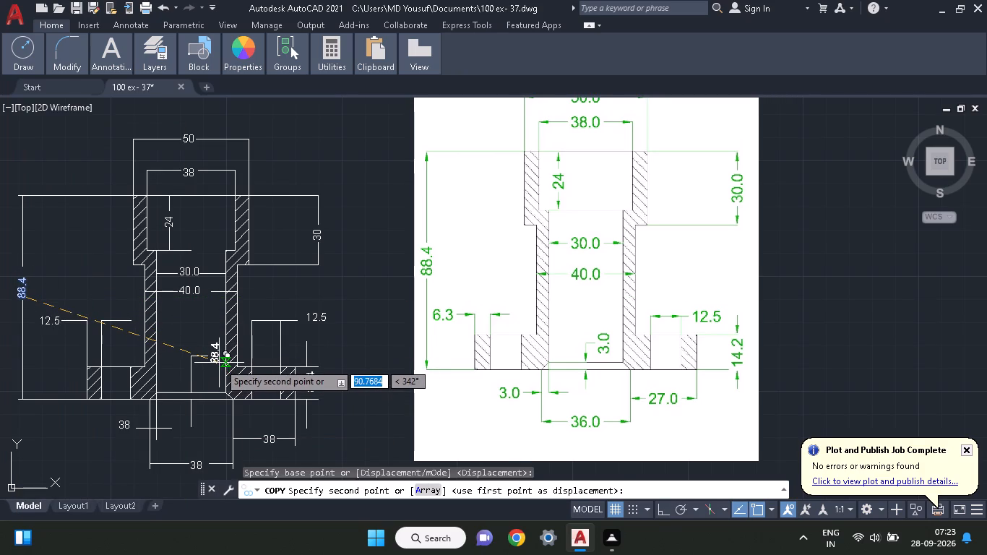
pyautogui.click(219, 363)
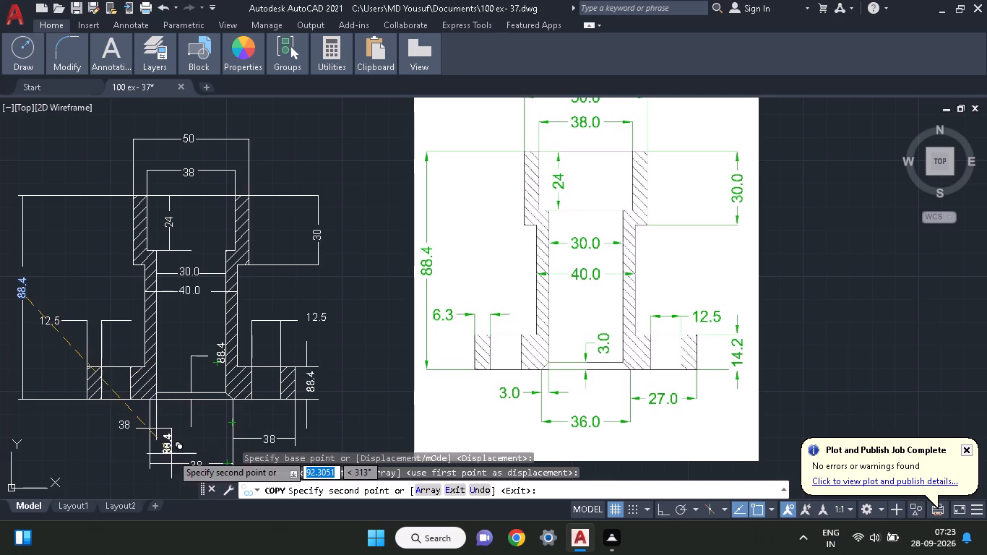
# Finish copying and move the copied vertical text above the bottom chamfer closer to the end of the short horizontal line.
pyautogui.rightClick(89, 272)
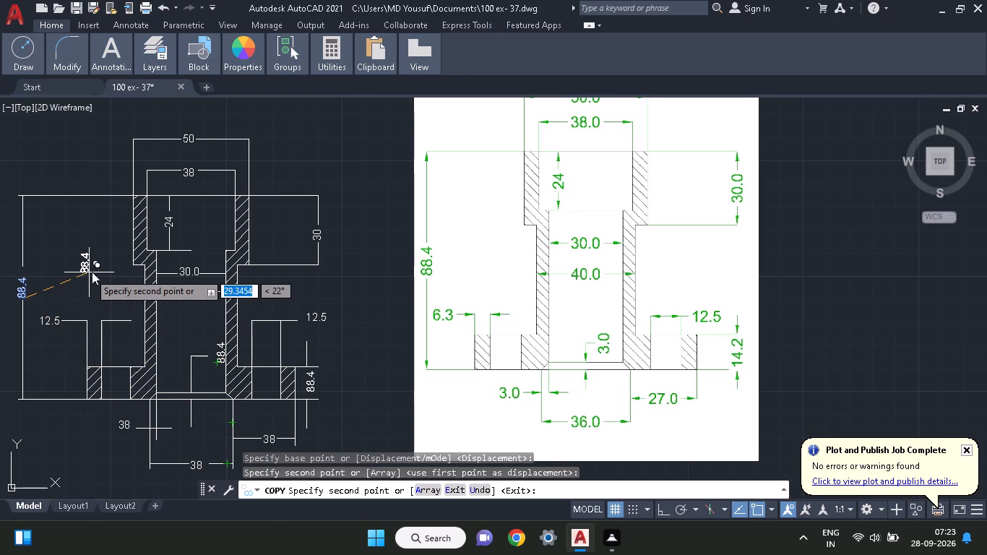
pyautogui.click(106, 279)
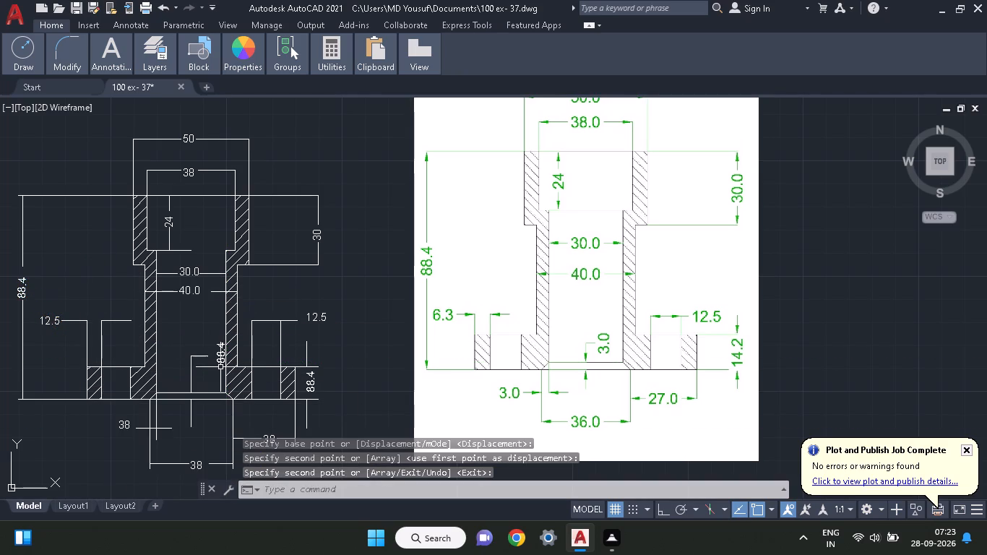
pyautogui.click(221, 353)
pyautogui.rightClick(221, 353)
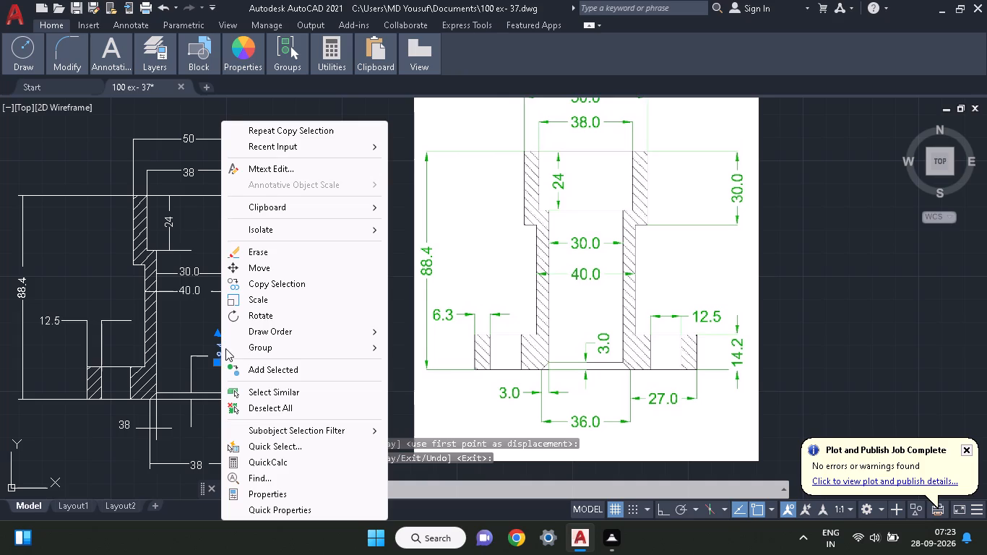
pyautogui.click(259, 267)
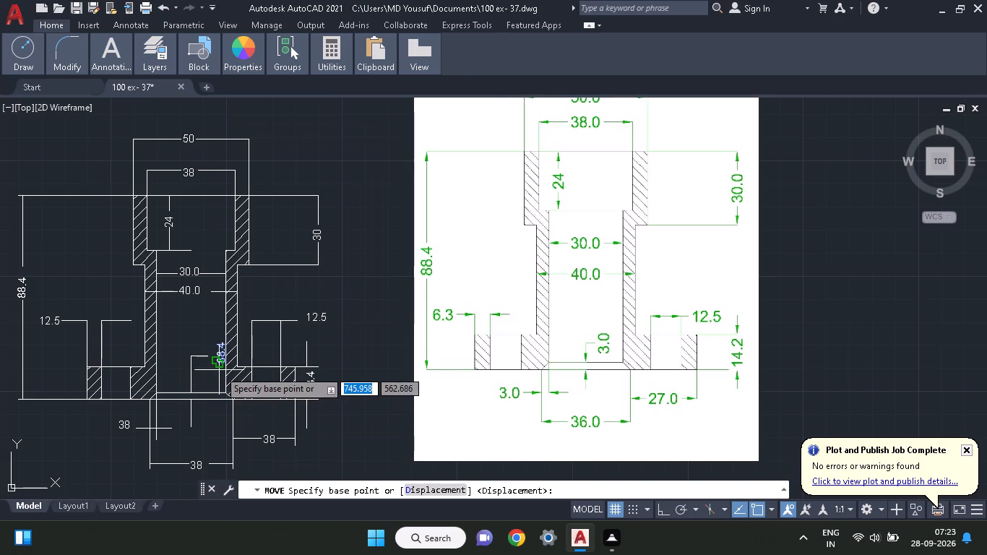
pyautogui.click(219, 358)
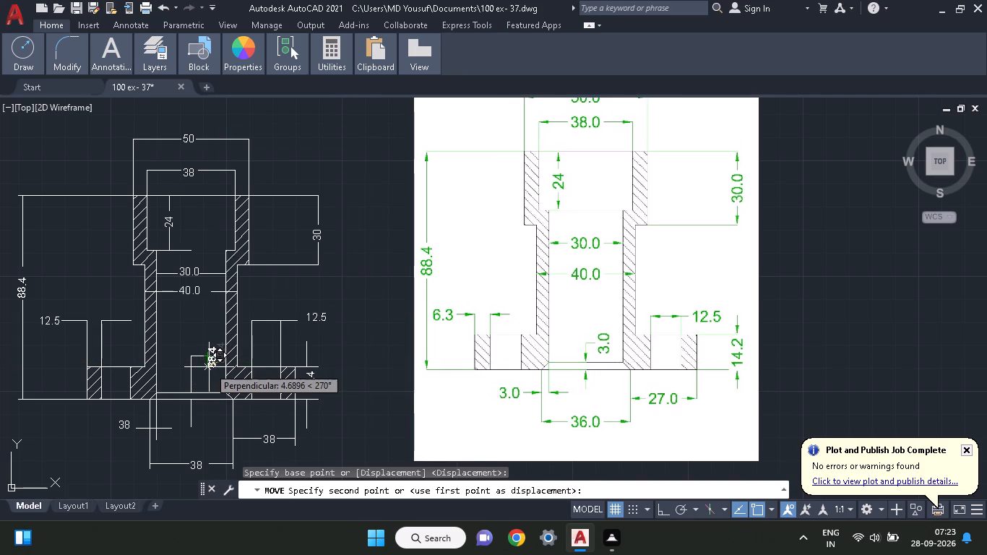
pyautogui.click(209, 367)
pyautogui.rightClick(189, 329)
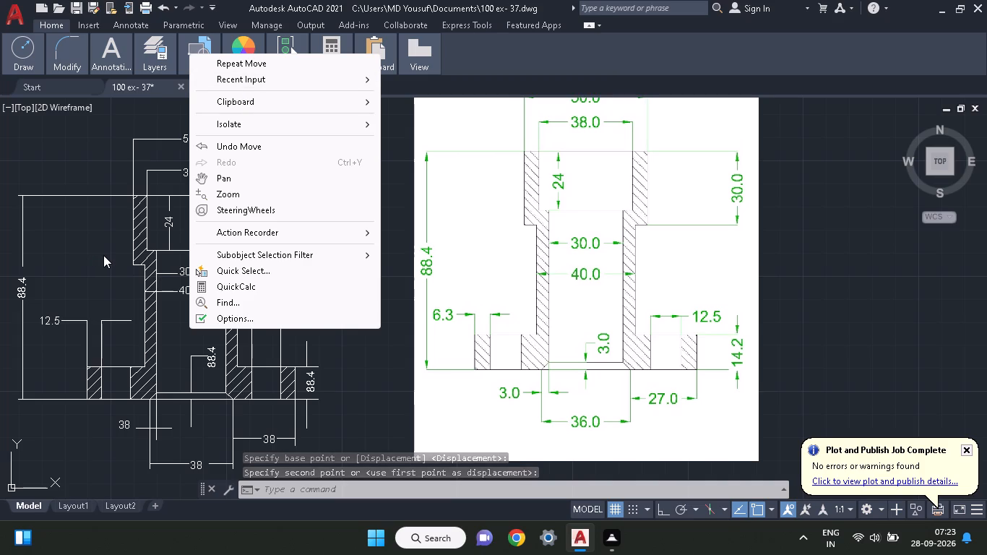
pyautogui.press('Escape')
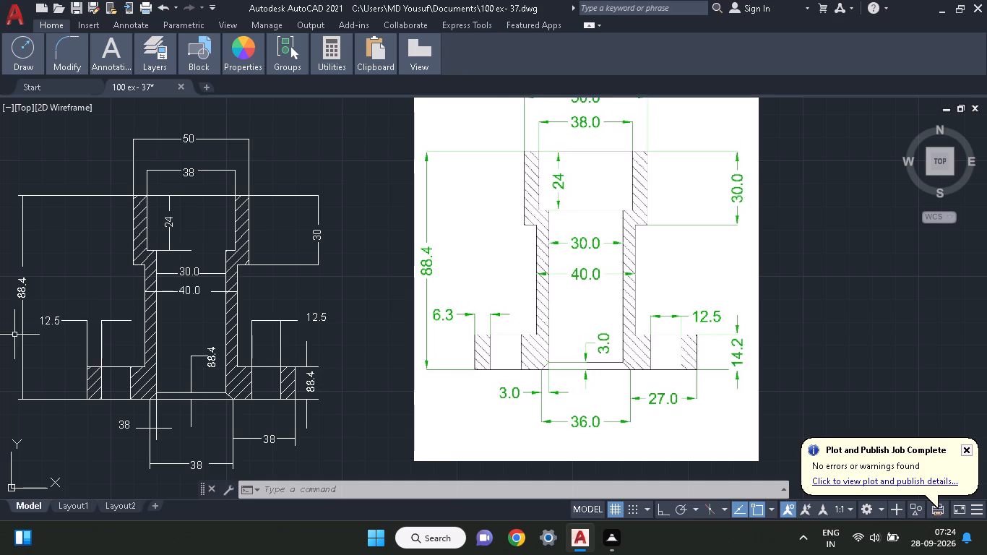
# Change the dimension text beside the flange's left outer hatched section to 6.3.
pyautogui.doubleClick(48, 319)
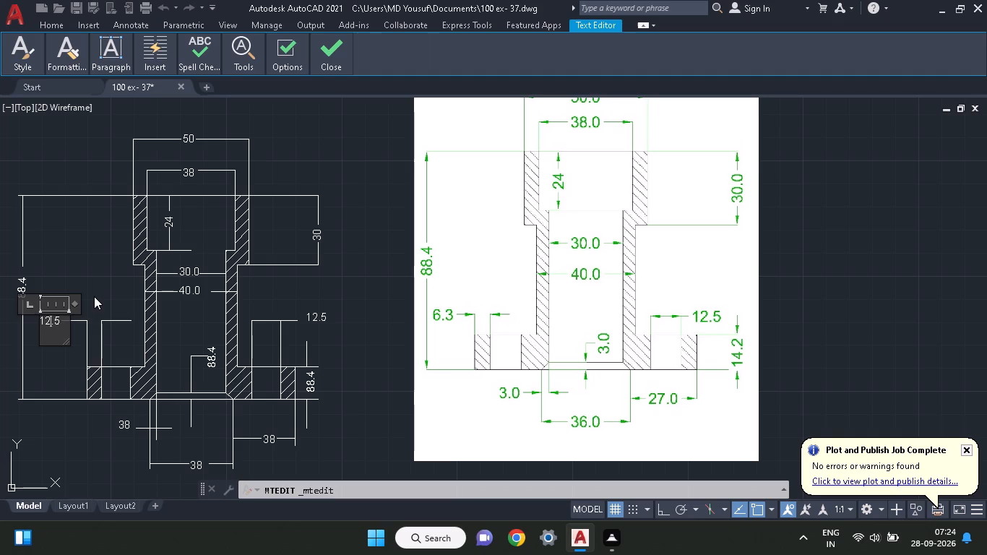
pyautogui.press('BackSpace')
pyautogui.press('BackSpace')
pyautogui.press('Return')
pyautogui.press('BackSpace')
pyautogui.press('Right')
pyautogui.press('Right')
pyautogui.press('BackSpace')
pyautogui.write('6.3')
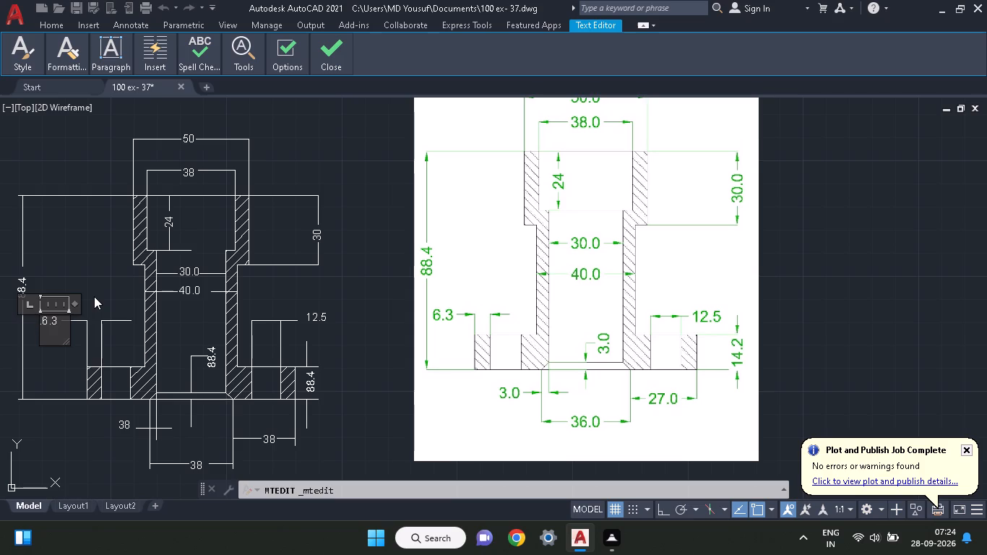
pyautogui.click(85, 288)
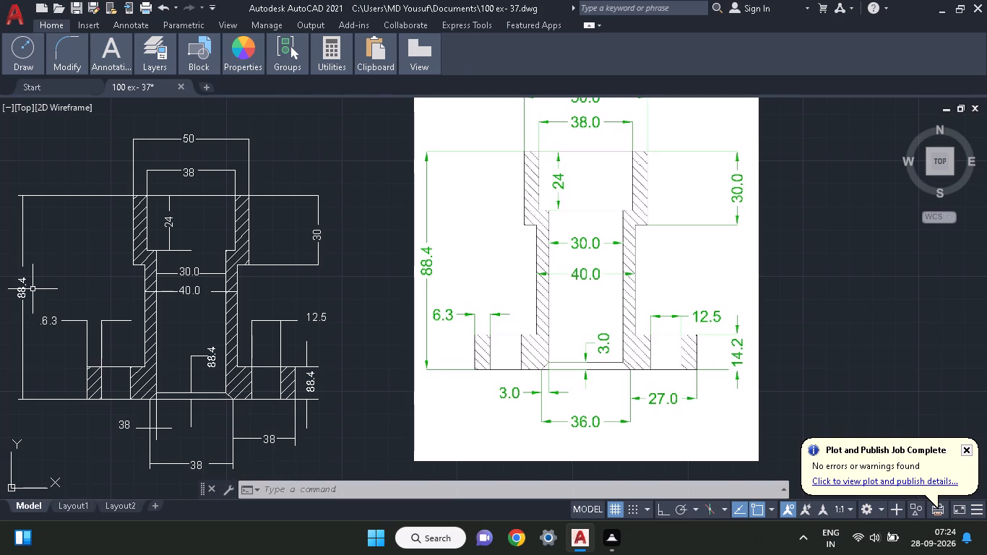
pyautogui.doubleClick(51, 319)
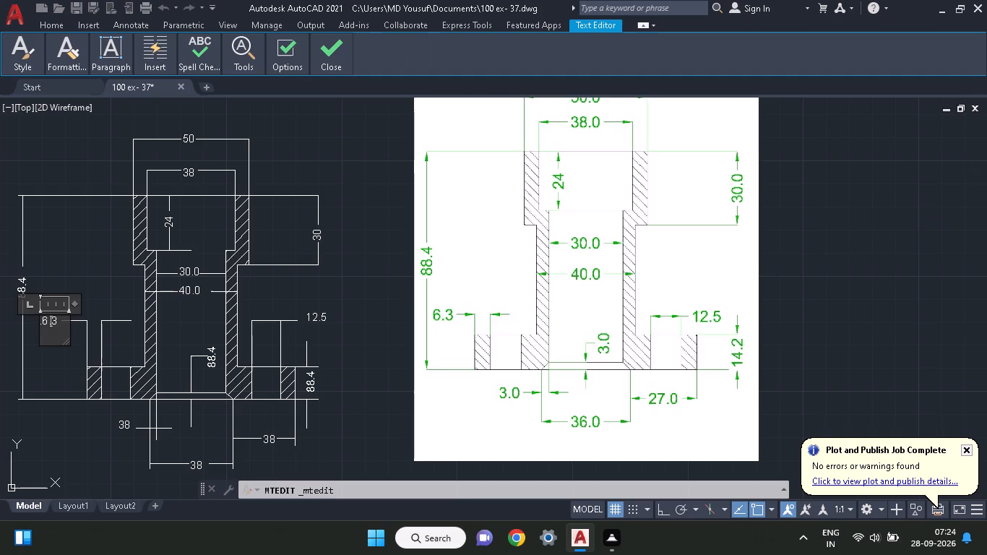
pyautogui.press('Right')
pyautogui.press('BackSpace')
pyautogui.press('BackSpace')
pyautogui.press('BackSpace')
pyautogui.press('BackSpace')
pyautogui.write('6.3')
pyautogui.click(72, 270)
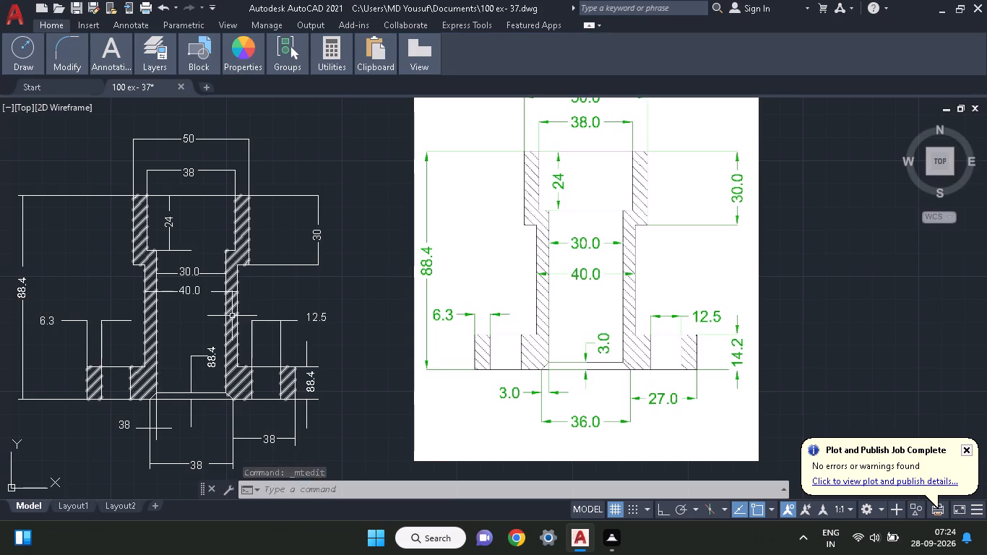
# Change the vertical text inside the bore, above the bottom chamfer, to 3.0.
pyautogui.doubleClick(215, 361)
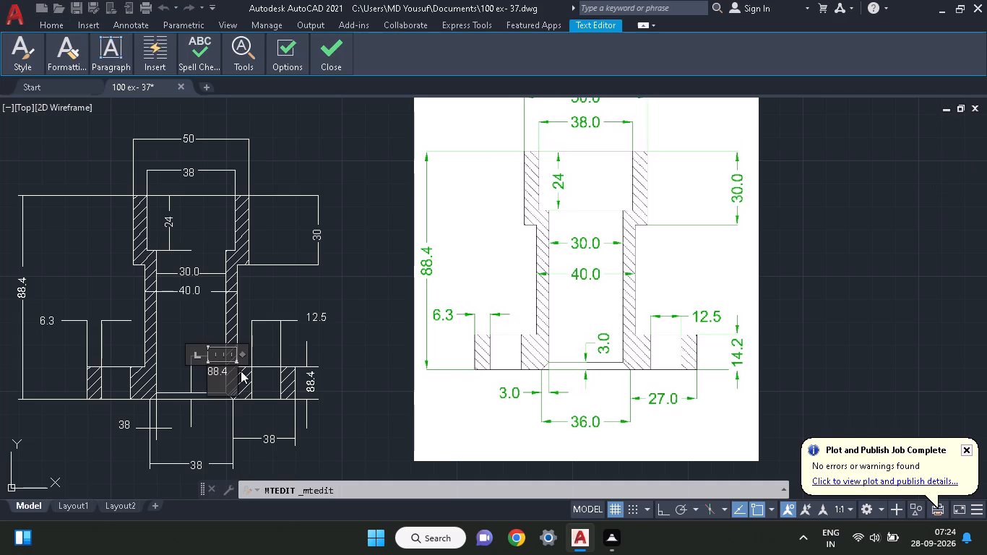
pyautogui.click(228, 373)
pyautogui.press('BackSpace')
pyautogui.press('BackSpace')
pyautogui.press('BackSpace')
pyautogui.press('BackSpace')
pyautogui.press('BackSpace')
pyautogui.press('BackSpace')
pyautogui.press('BackSpace')
pyautogui.press('BackSpace')
pyautogui.press('3')
pyautogui.press('.')
pyautogui.press('0')
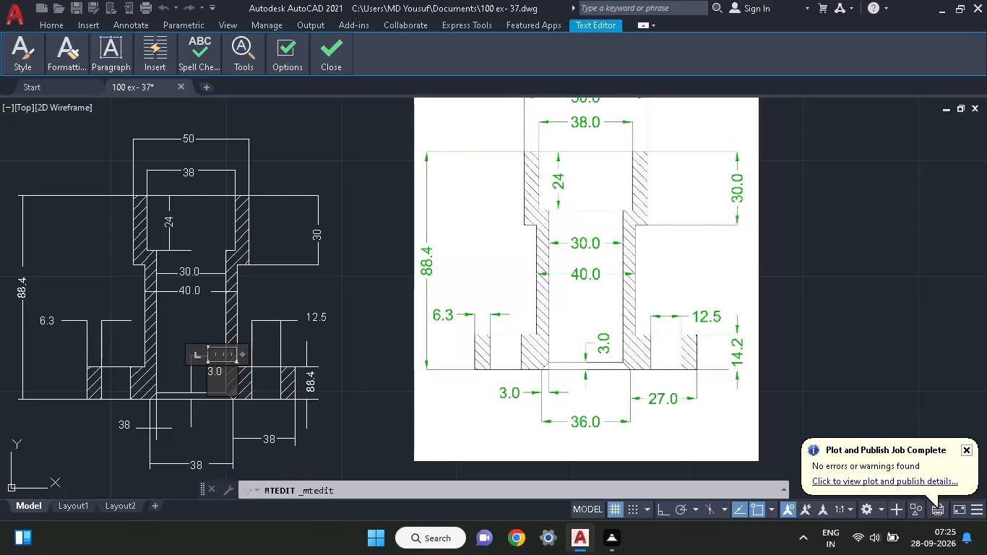
pyautogui.click(185, 311)
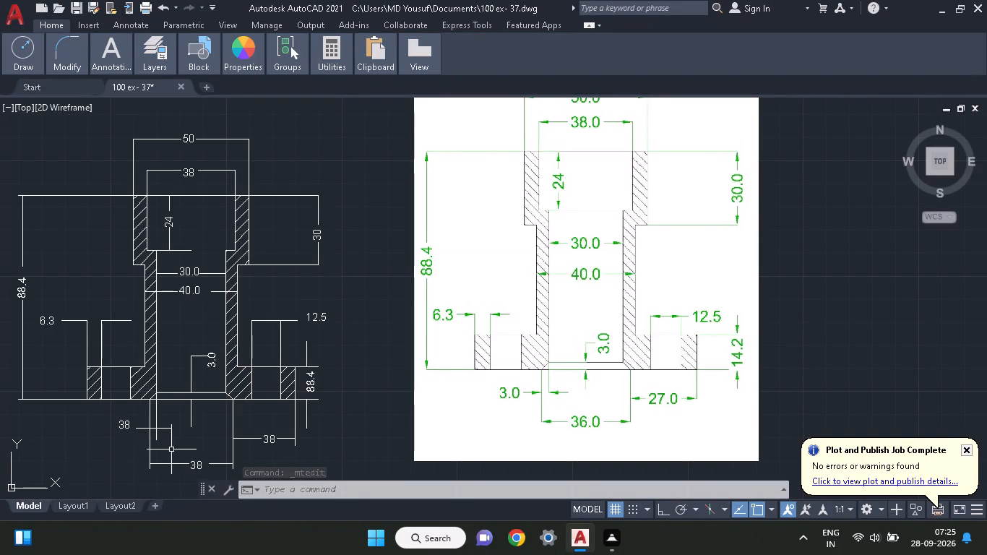
# Change the horizontal text of the chamfer width dimension below the base's left side to 3.0.
pyautogui.doubleClick(123, 430)
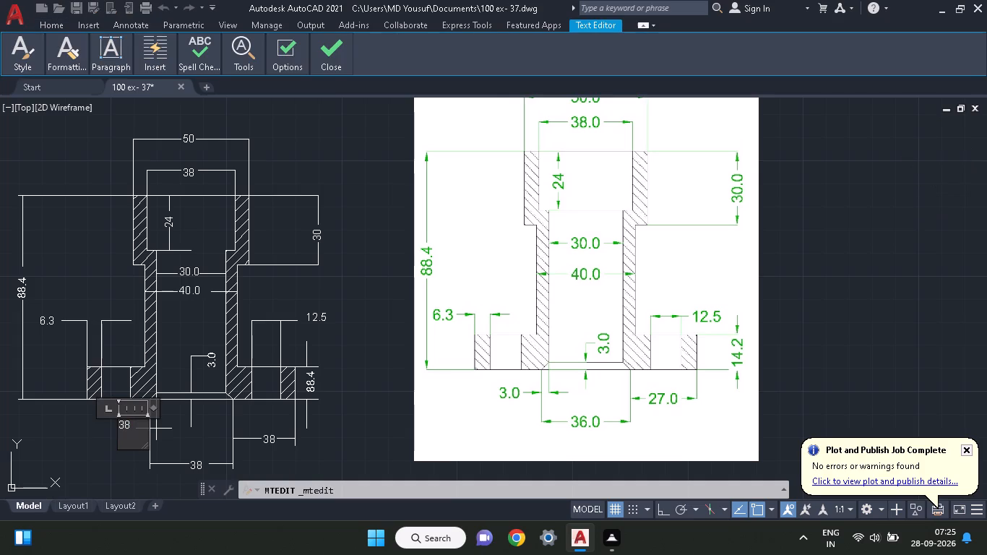
pyautogui.press('Right')
pyautogui.press('BackSpace')
pyautogui.write('.0')
pyautogui.click(69, 444)
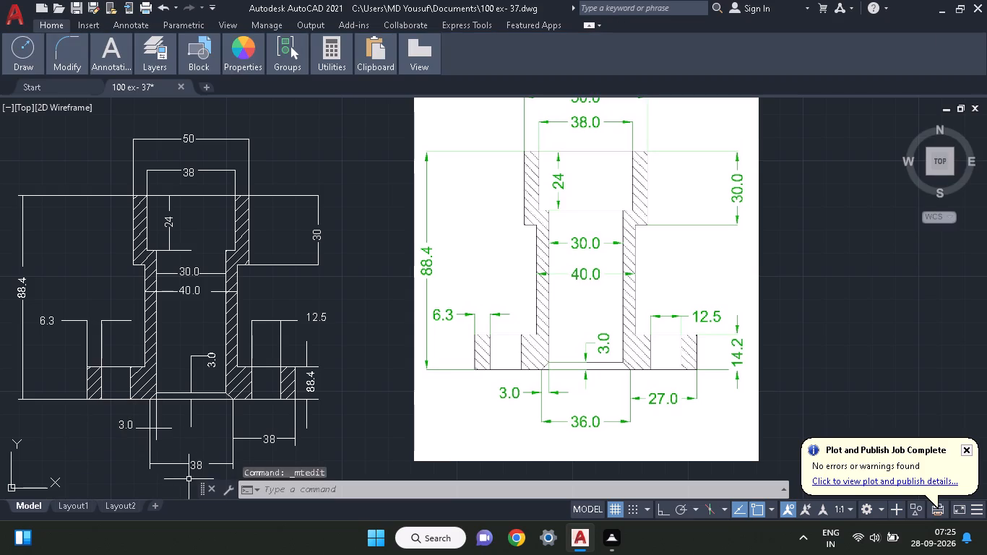
# Change the text of the lowest horizontal dimension, spanning the bore opening below the base, to 36.0.
pyautogui.doubleClick(196, 470)
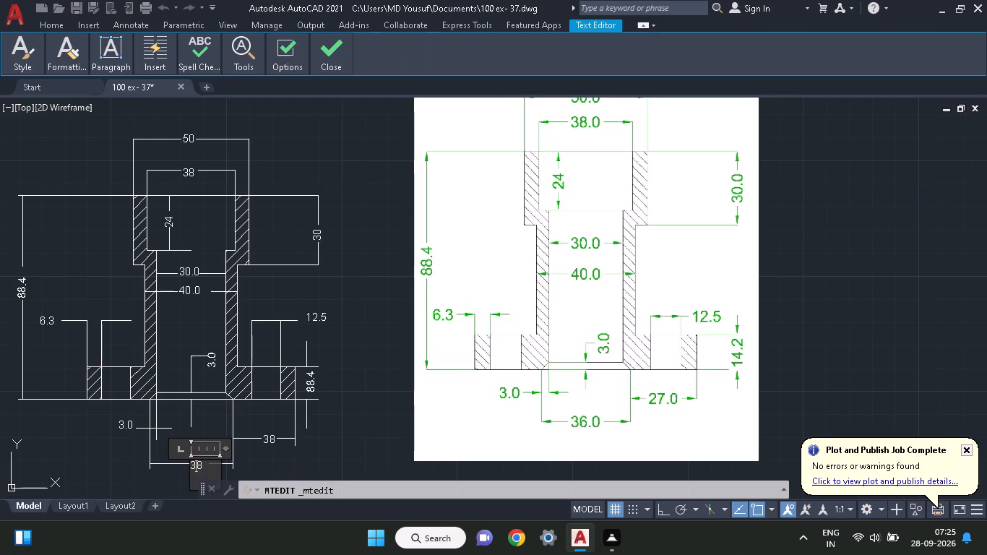
pyautogui.press('Right')
pyautogui.press('BackSpace')
pyautogui.press('6')
pyautogui.press('.')
pyautogui.press('0')
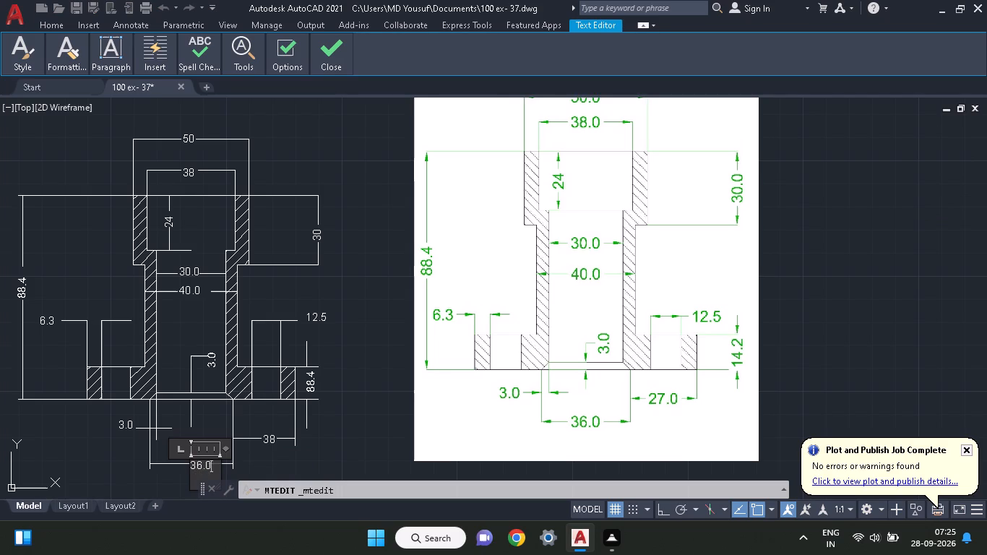
pyautogui.click(337, 428)
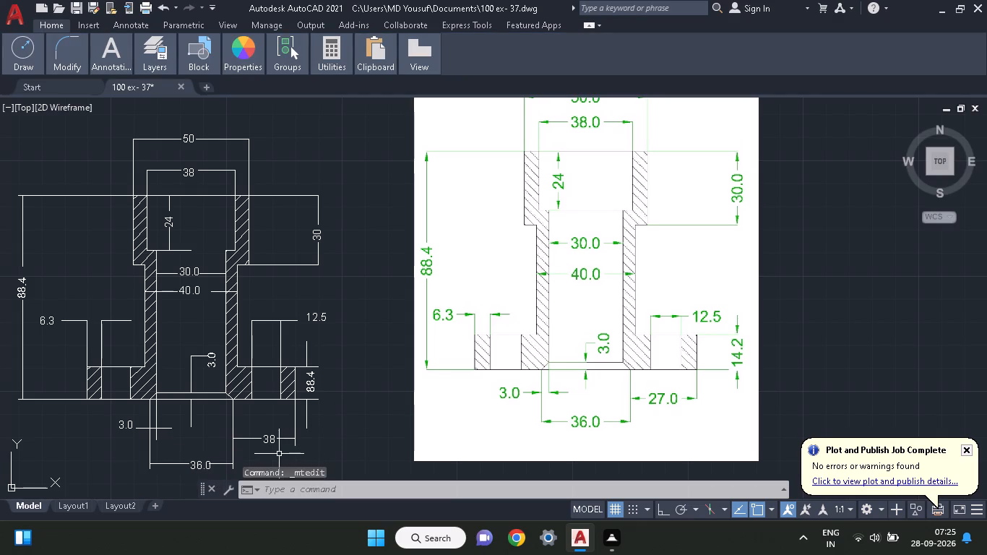
# Change the text of the horizontal dimension below the flange's right side to 27.0.
pyautogui.click(267, 438)
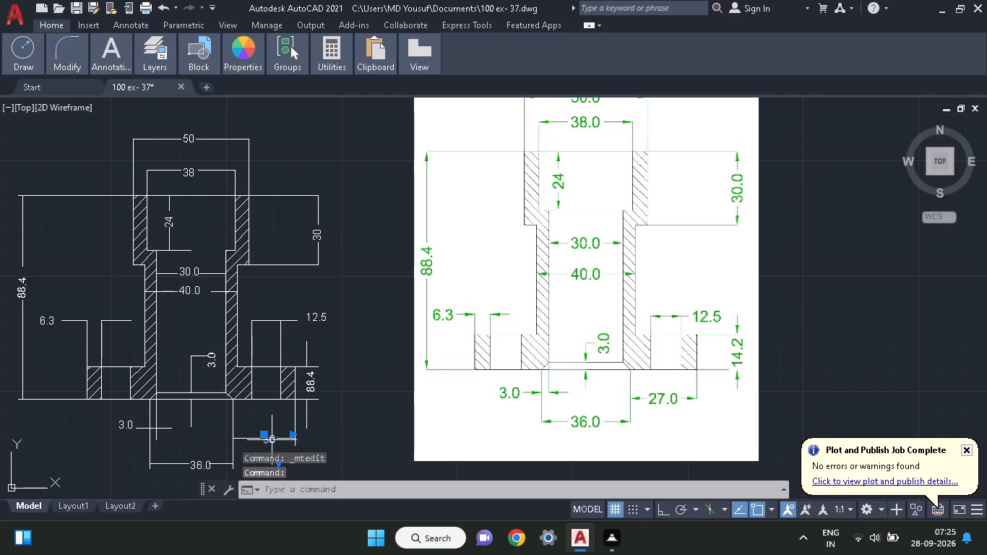
pyautogui.doubleClick(272, 440)
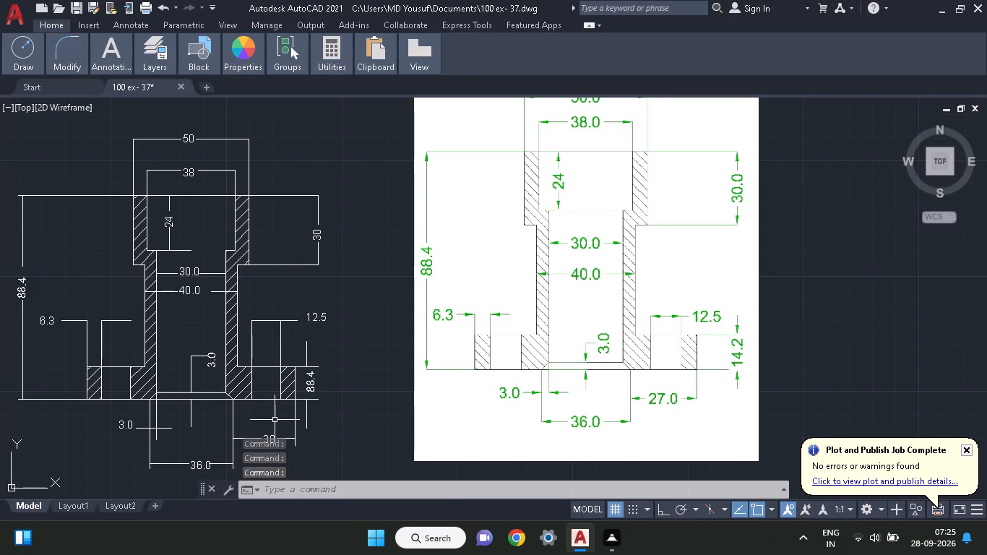
pyautogui.press('Escape')
pyautogui.press('Escape')
pyautogui.press('Escape')
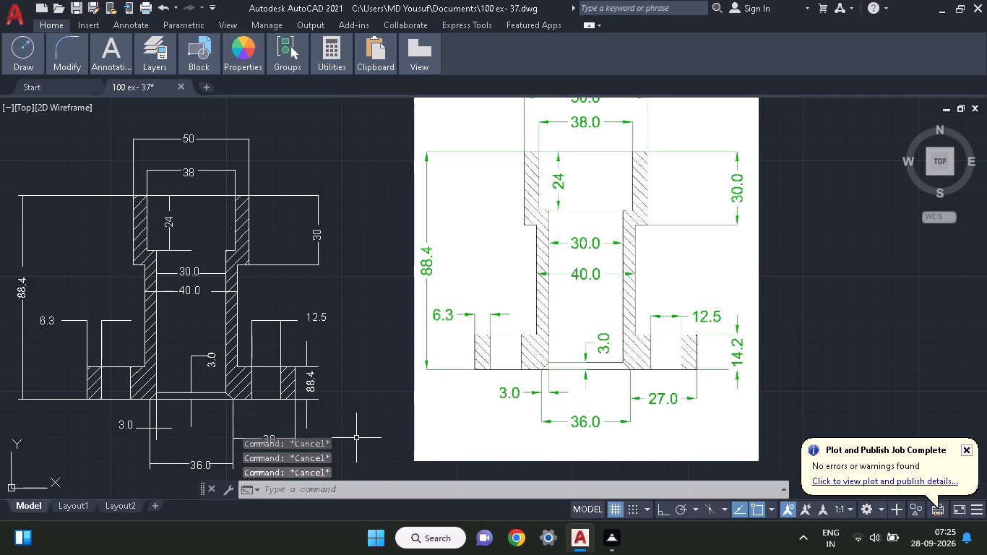
pyautogui.click(356, 438)
pyautogui.moveTo(356, 437); pyautogui.dragTo(363, 417, button='middle')
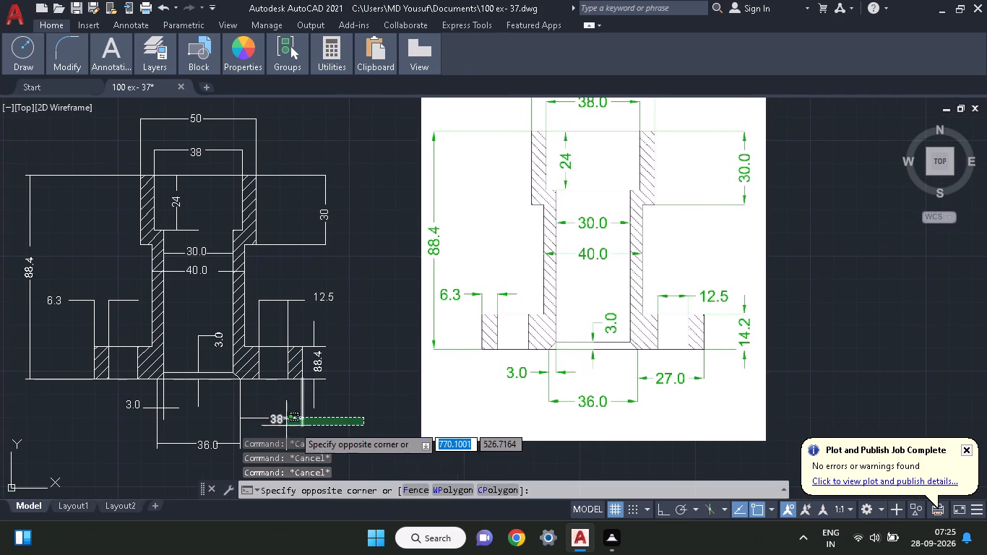
pyautogui.press('Escape')
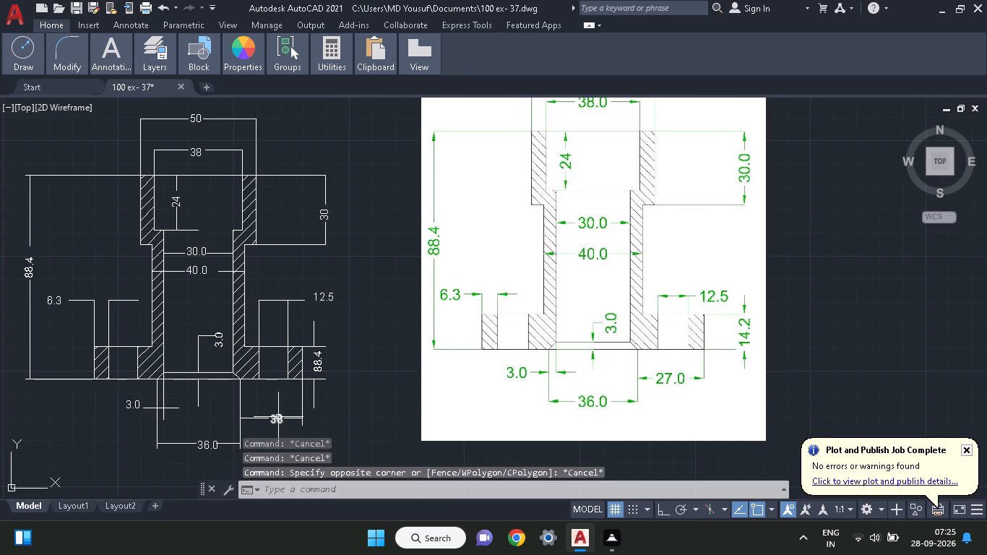
pyautogui.doubleClick(278, 417)
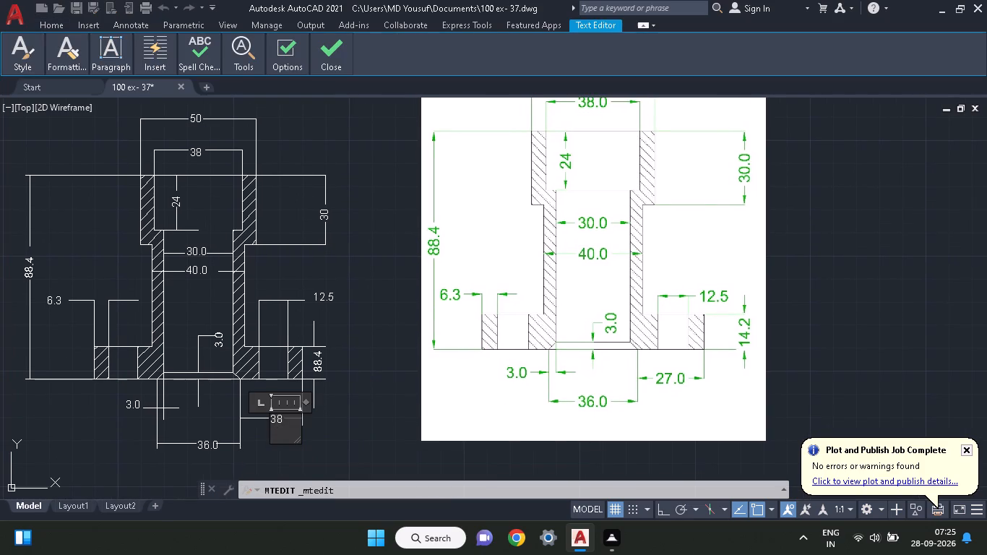
pyautogui.press('Right')
pyautogui.press('BackSpace')
pyautogui.press('BackSpace')
pyautogui.write('27')
pyautogui.press('.')
pyautogui.press('0')
pyautogui.click(369, 304)
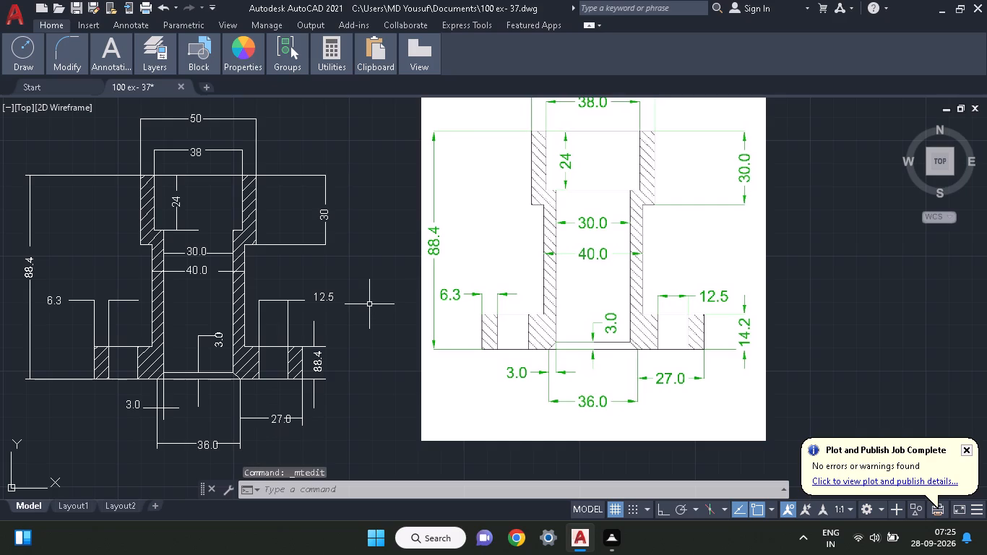
# Change the vertical text of the flange thickness dimension, beside the flange's right edge, to 14.2.
pyautogui.doubleClick(320, 362)
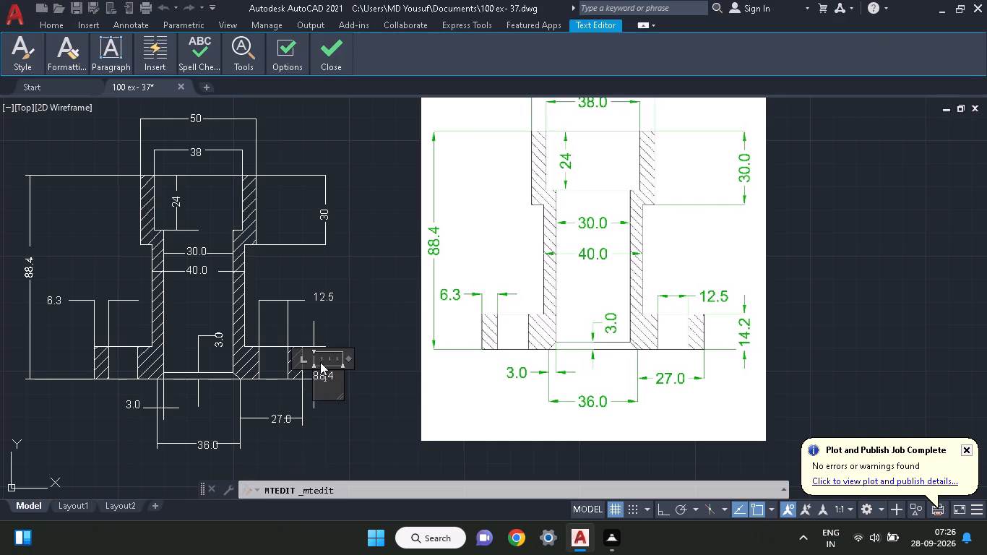
pyautogui.press('Right')
pyautogui.press('BackSpace')
pyautogui.press('BackSpace')
pyautogui.press('Right')
pyautogui.press('BackSpace')
pyautogui.press('BackSpace')
pyautogui.write('14')
pyautogui.write('.2')
pyautogui.click(369, 311)
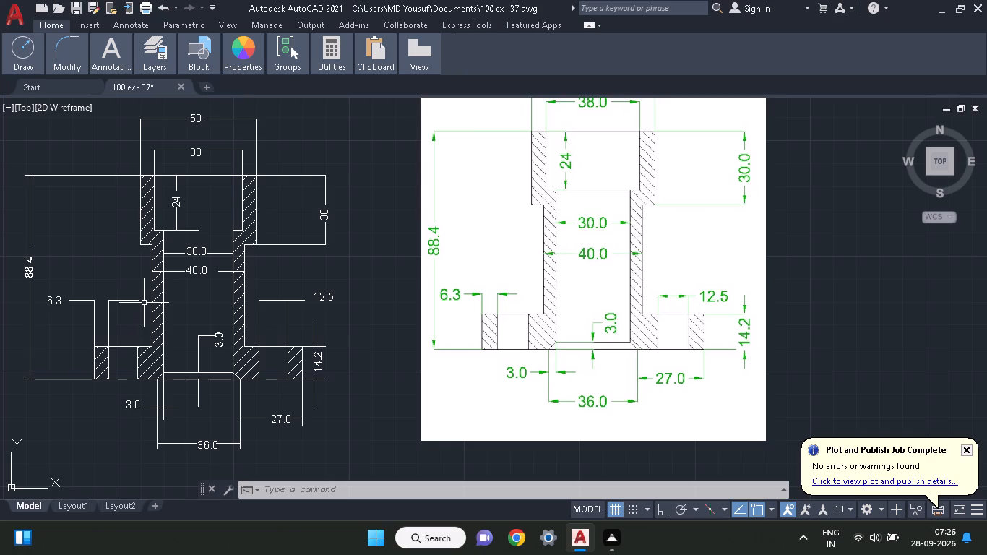
# Draw a three-sided inscribed polygon, radius about 3.4, pointing right in the empty space beside the bushing, as a dimension arrowhead.
pyautogui.write('pol')
pyautogui.click(183, 335)
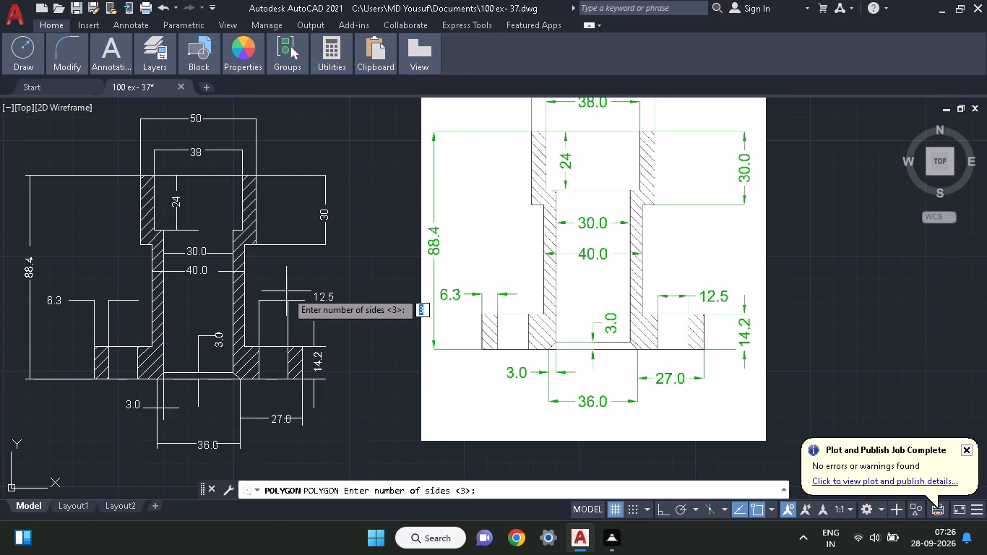
pyautogui.press('space')
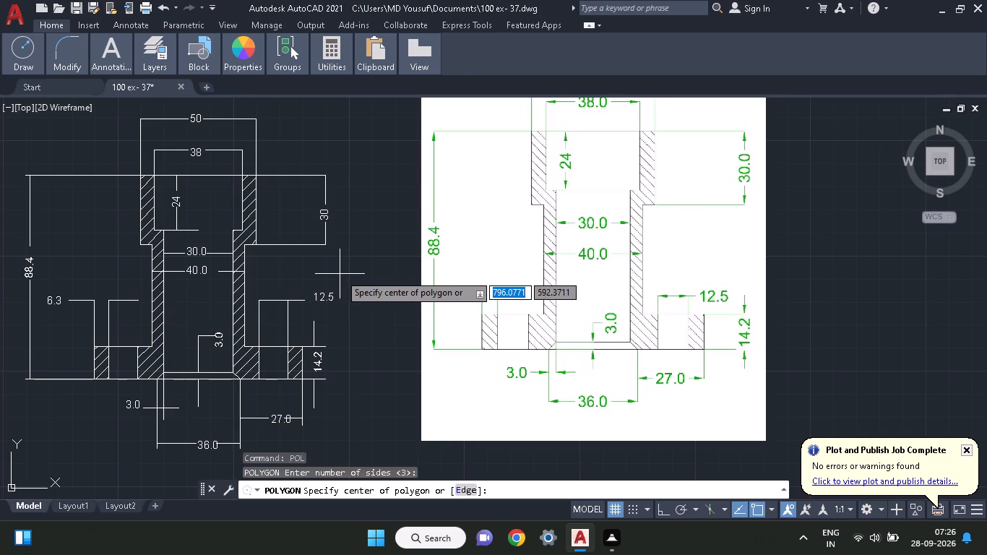
pyautogui.click(340, 274)
pyautogui.moveTo(358, 308); pyautogui.dragTo(340, 274)
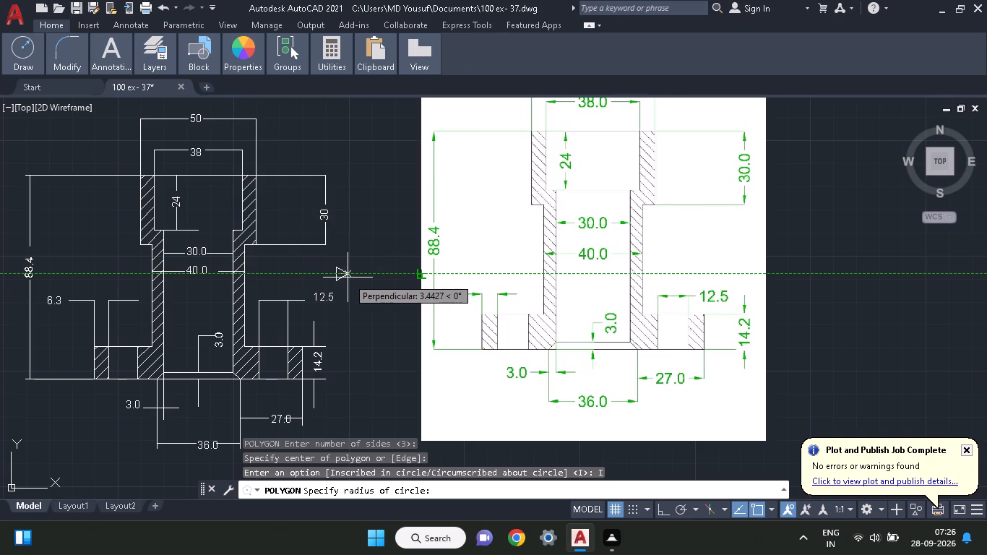
pyautogui.click(348, 277)
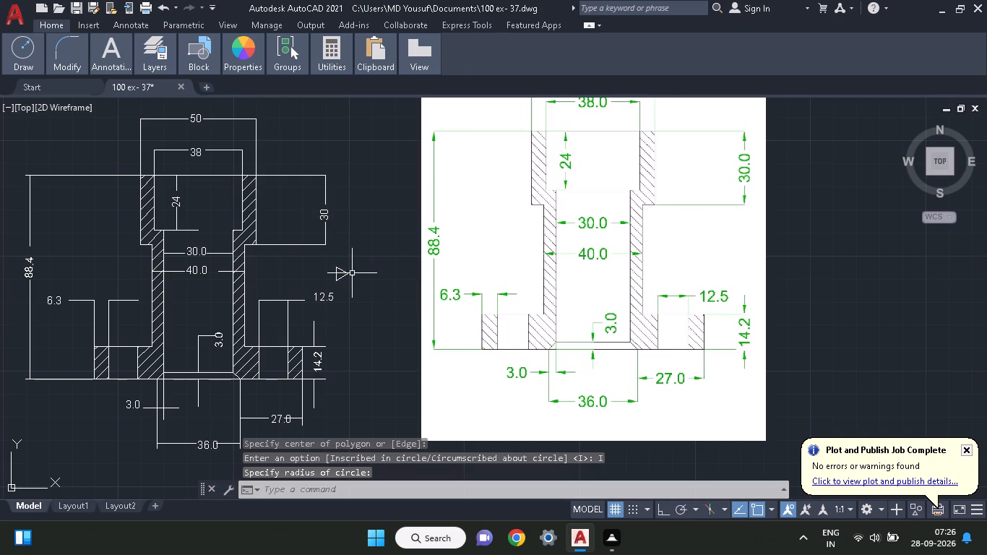
# Copy the triangular arrowhead by its tip to the right ends of the 38, 50 and 36.0 dimension lines.
pyautogui.click(340, 276)
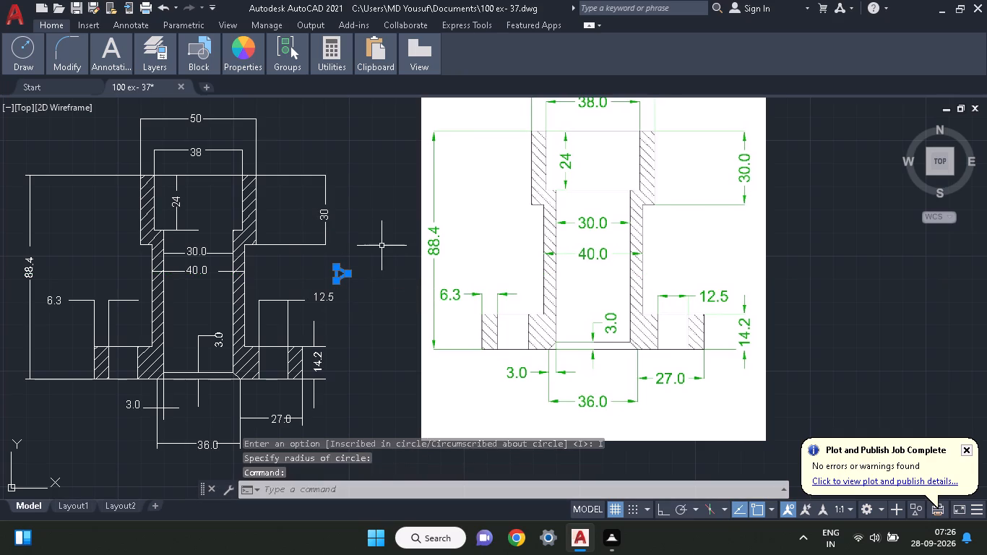
pyautogui.press('c')
pyautogui.click(434, 292)
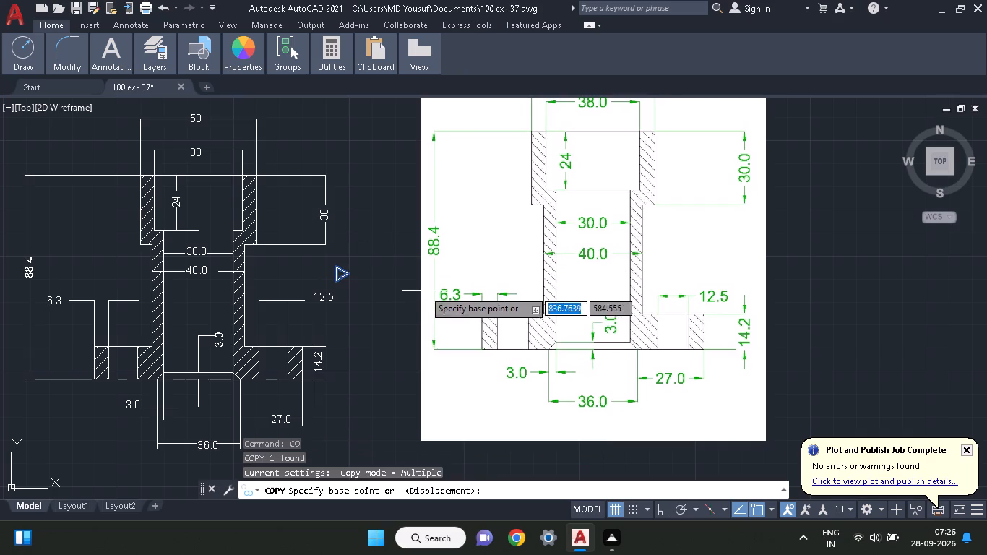
pyautogui.click(349, 275)
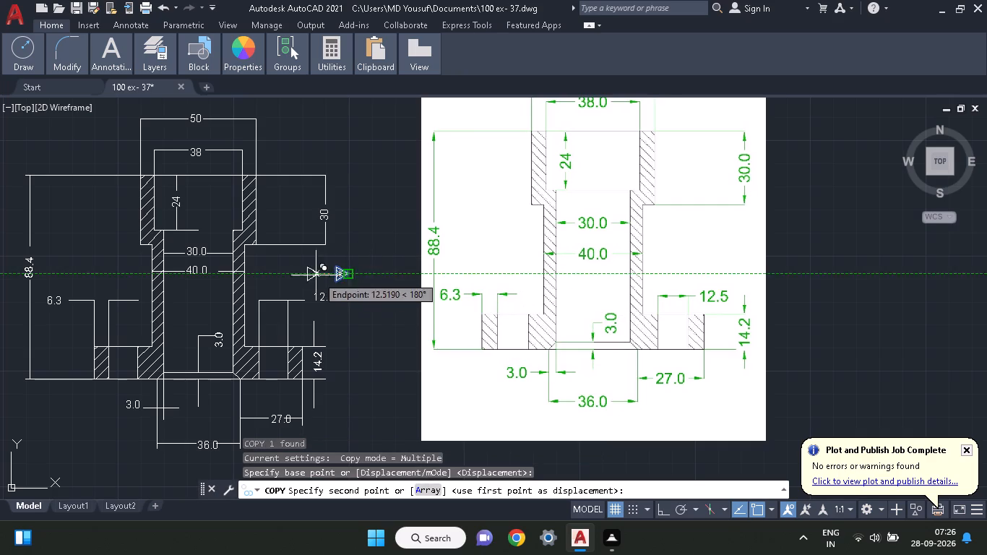
pyautogui.click(238, 152)
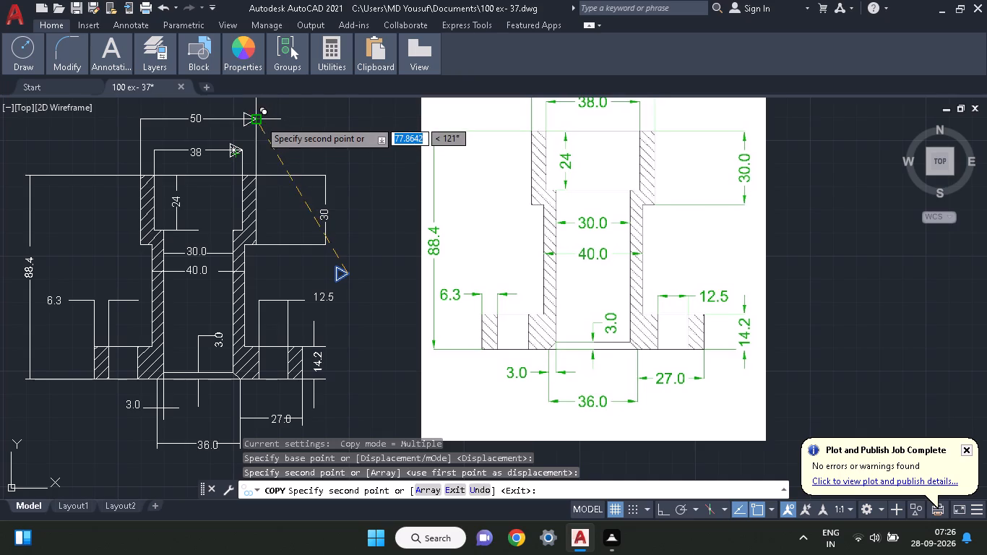
pyautogui.click(259, 120)
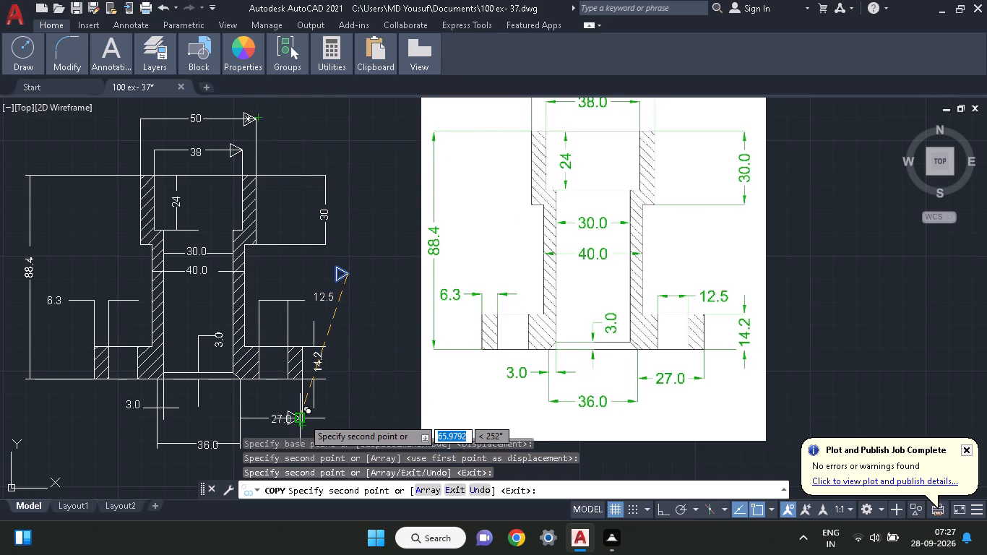
pyautogui.moveTo(275, 416); pyautogui.dragTo(283, 382, button='middle')
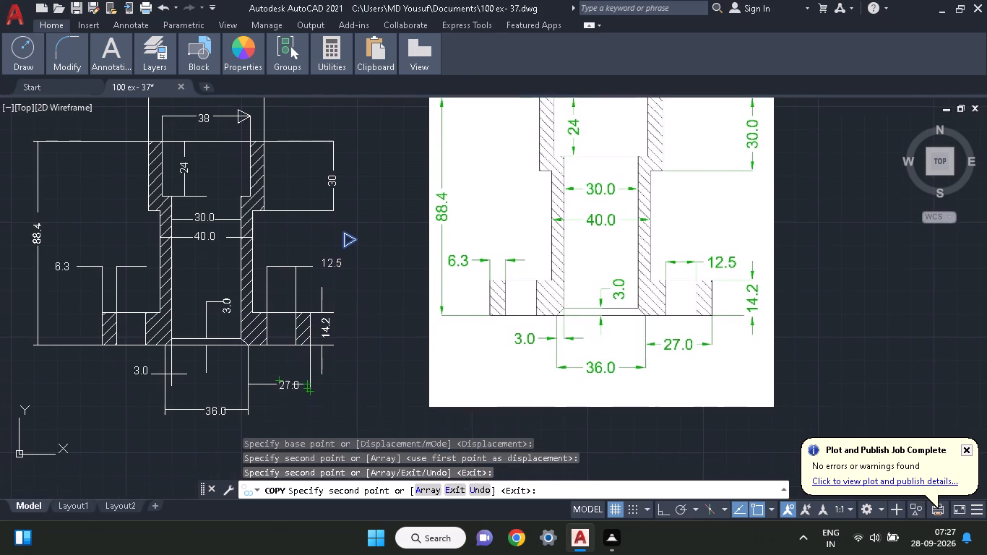
pyautogui.click(247, 410)
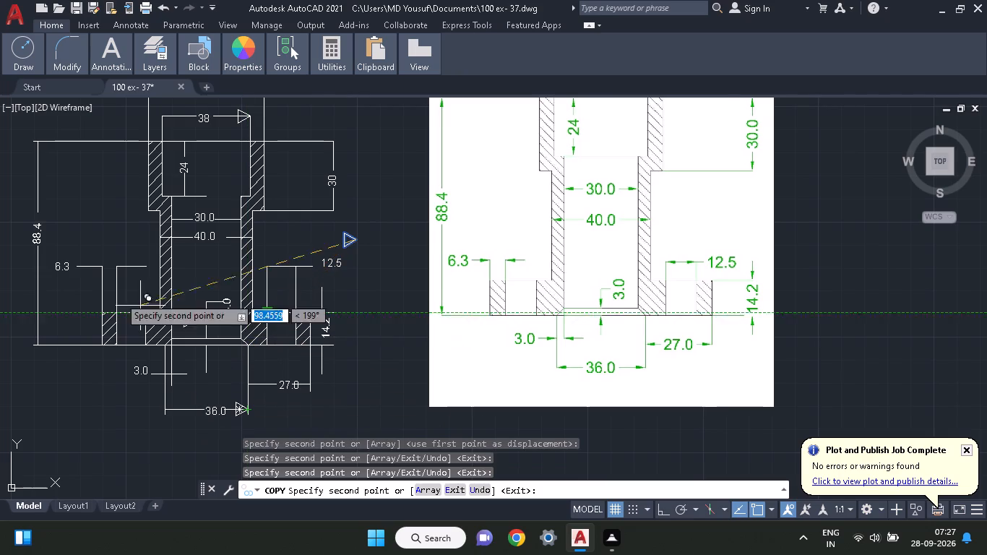
# Copy the arrowhead to the 6.3 left extension line, the 30.0 and 40.0 right ends, the 27.0 left end and the 12.5 right extension line.
pyautogui.click(105, 264)
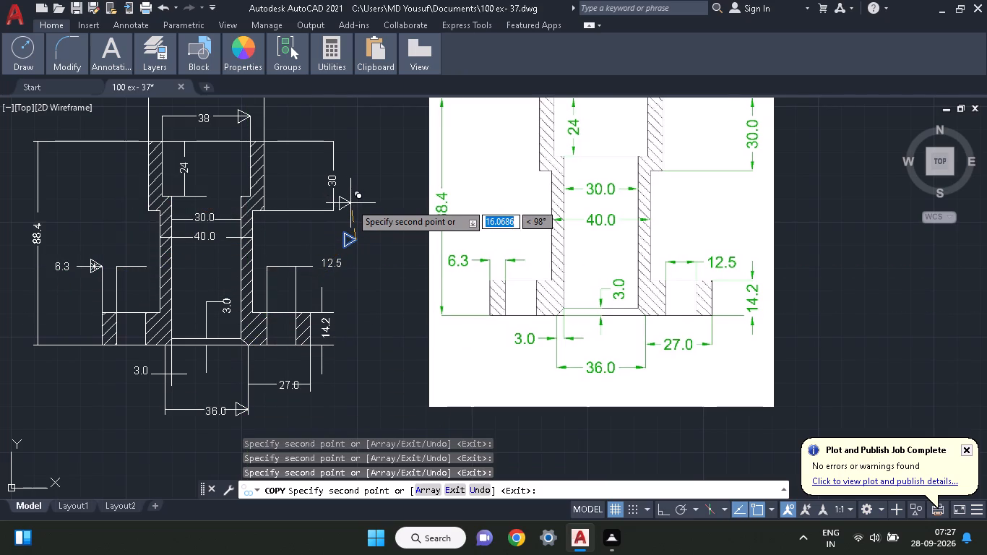
pyautogui.click(243, 218)
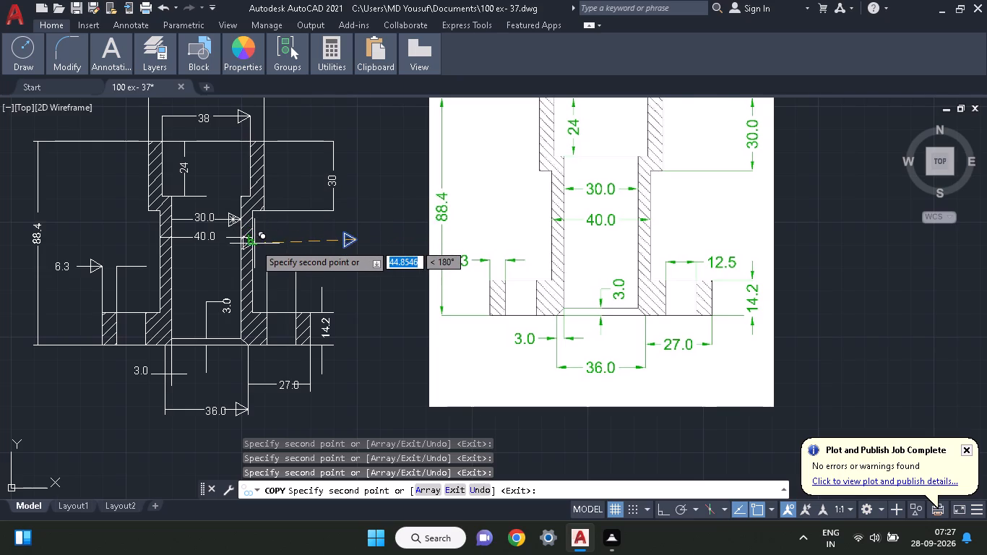
pyautogui.click(256, 236)
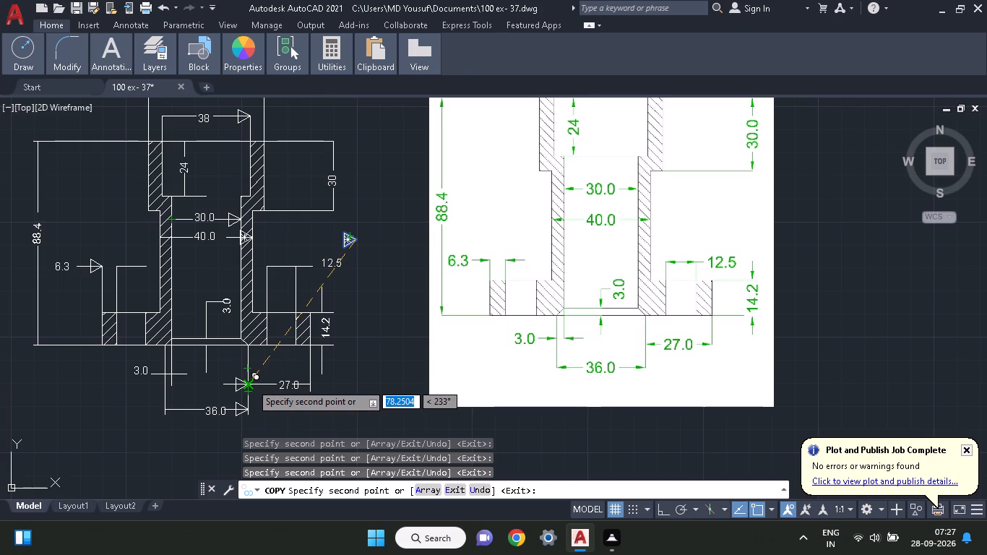
pyautogui.click(251, 383)
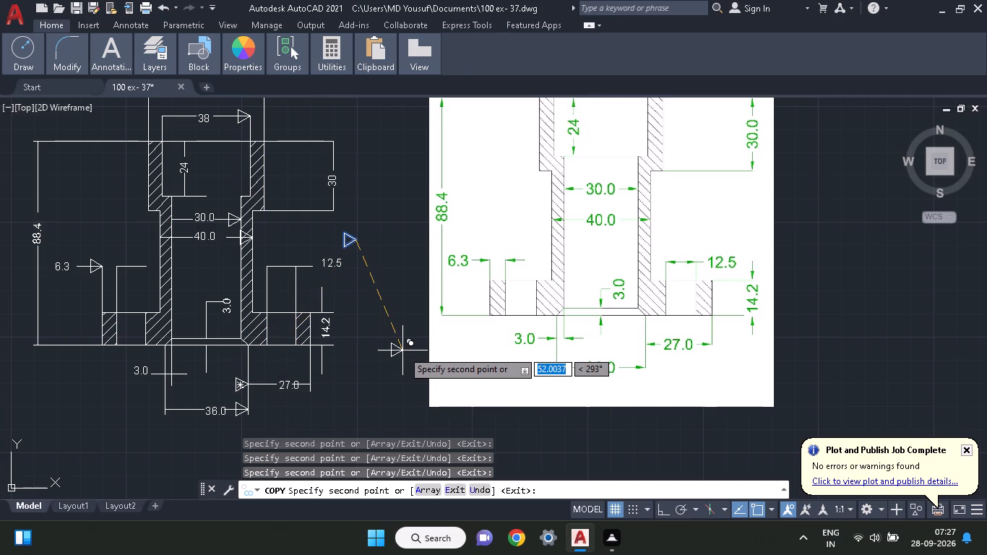
pyautogui.click(298, 266)
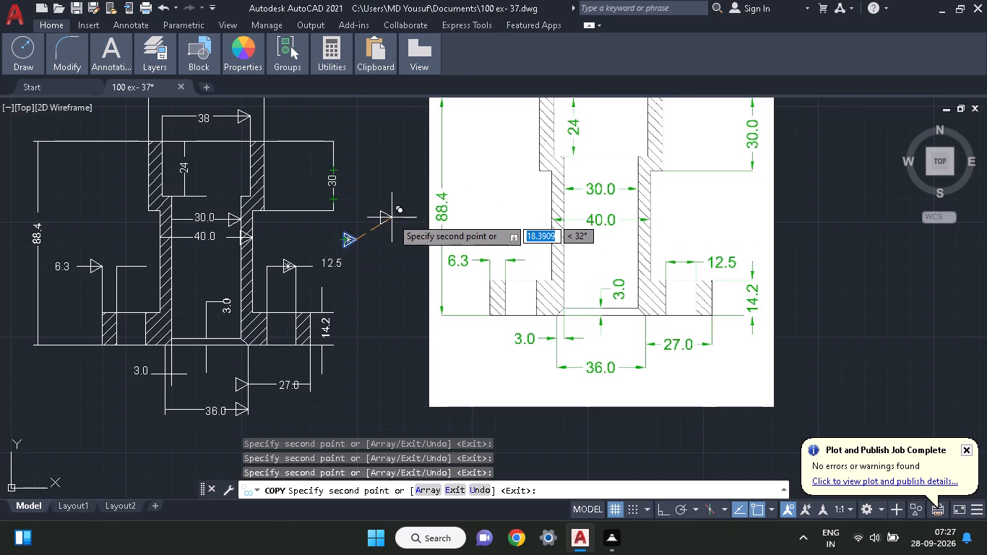
pyautogui.press('Escape')
# Rotate the original triangular arrowhead beside the bushing 90° about its tip so it points up.
pyautogui.write('ro')
pyautogui.click(411, 250)
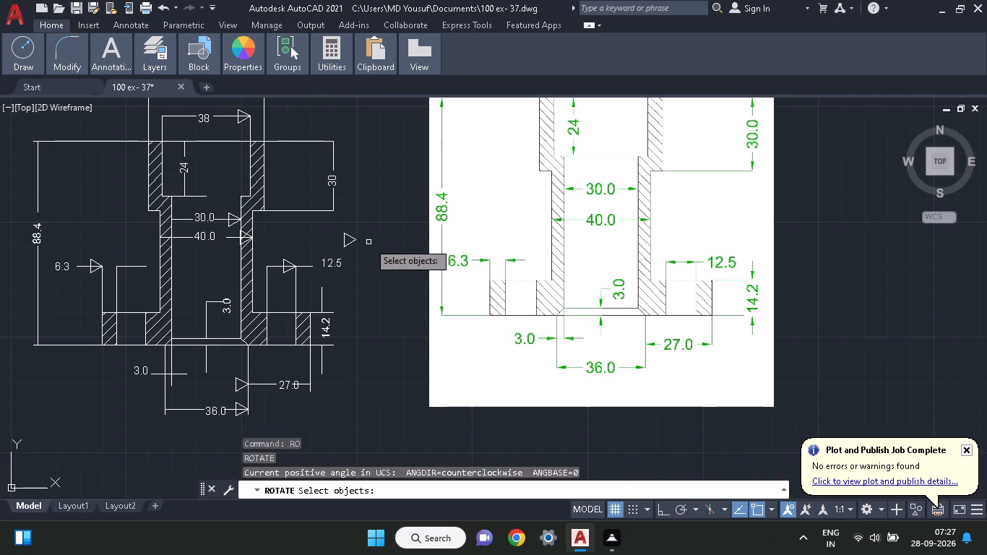
pyautogui.click(350, 242)
pyautogui.press('space')
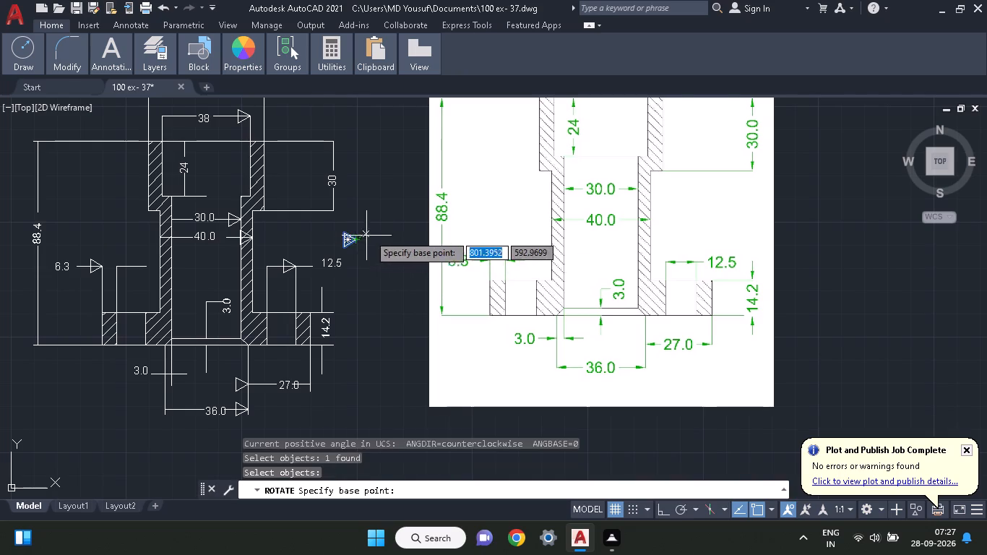
pyautogui.click(354, 243)
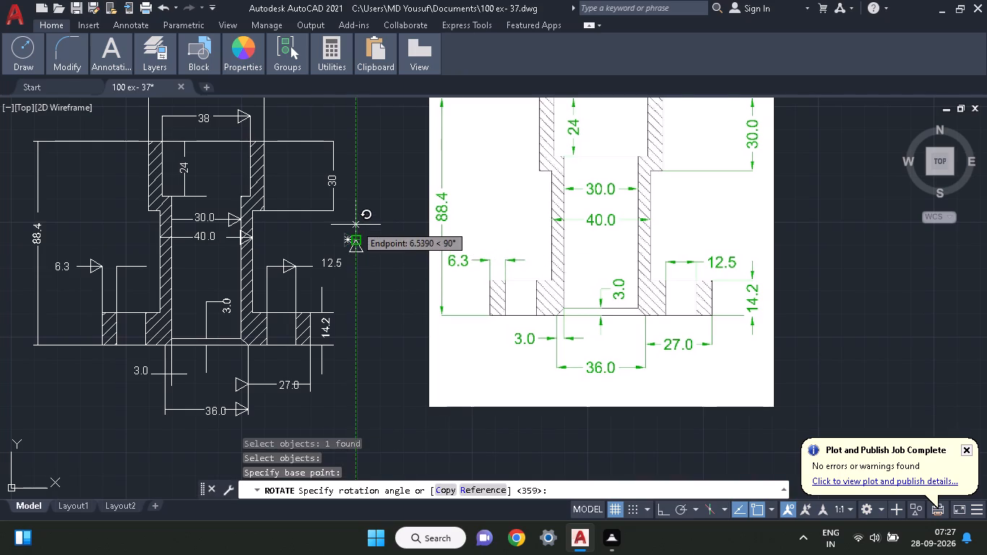
pyautogui.click(355, 225)
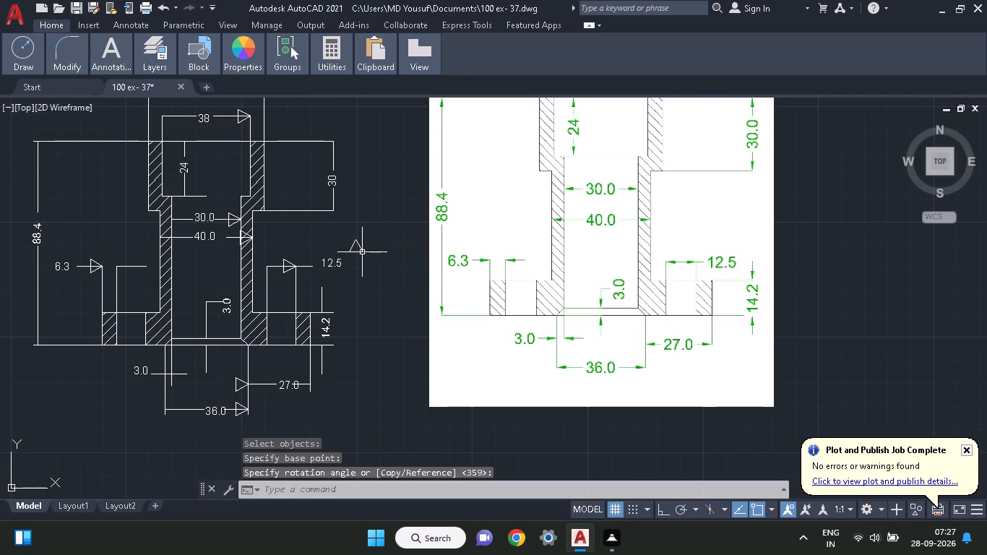
# Copy the upward arrowhead by its tip to the top ends of the 88.4, 30 and 24 dimensions and the baseline ends of 14.2 and vertical 3.0.
pyautogui.click(361, 254)
pyautogui.click(361, 252)
pyautogui.click(361, 252)
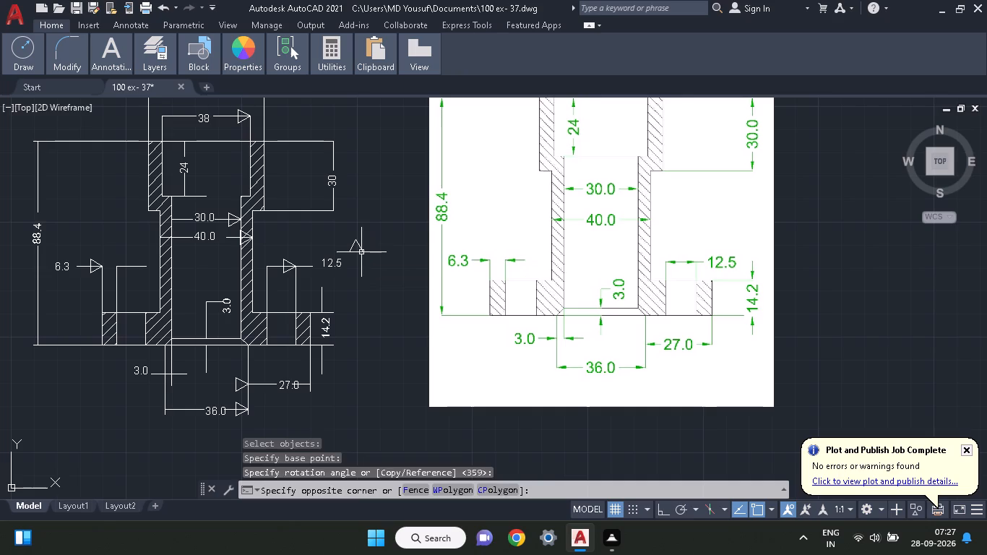
pyautogui.click(360, 252)
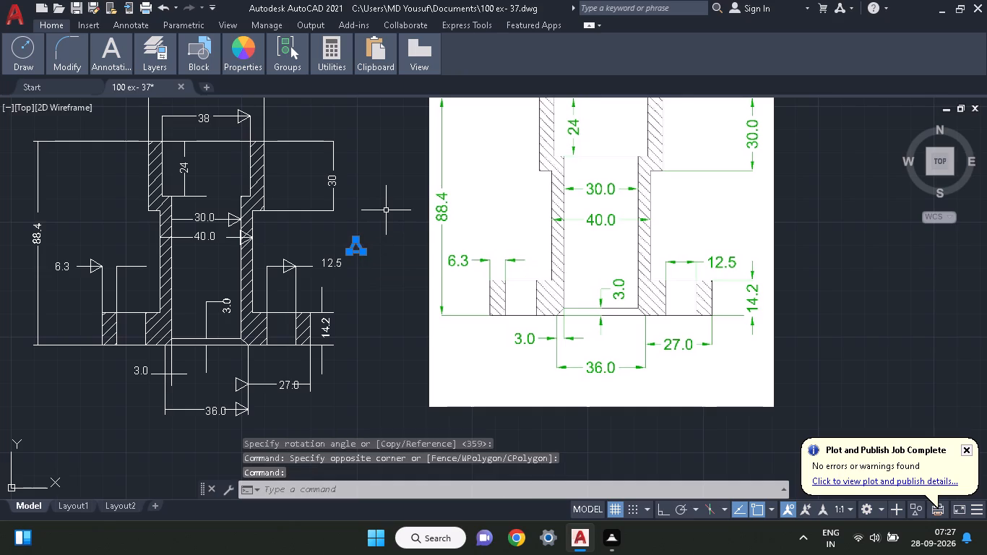
pyautogui.write('co')
pyautogui.click(404, 237)
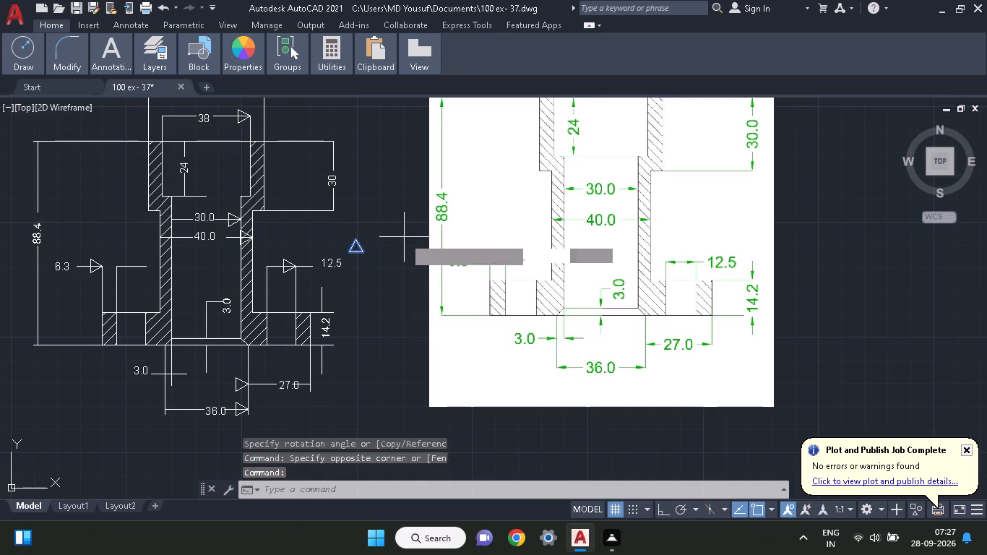
pyautogui.click(357, 238)
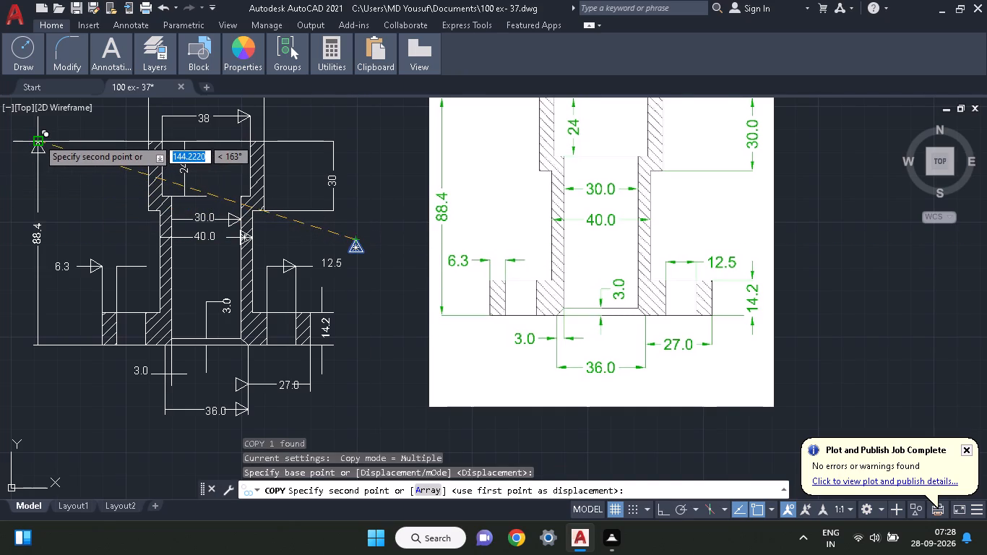
pyautogui.click(38, 138)
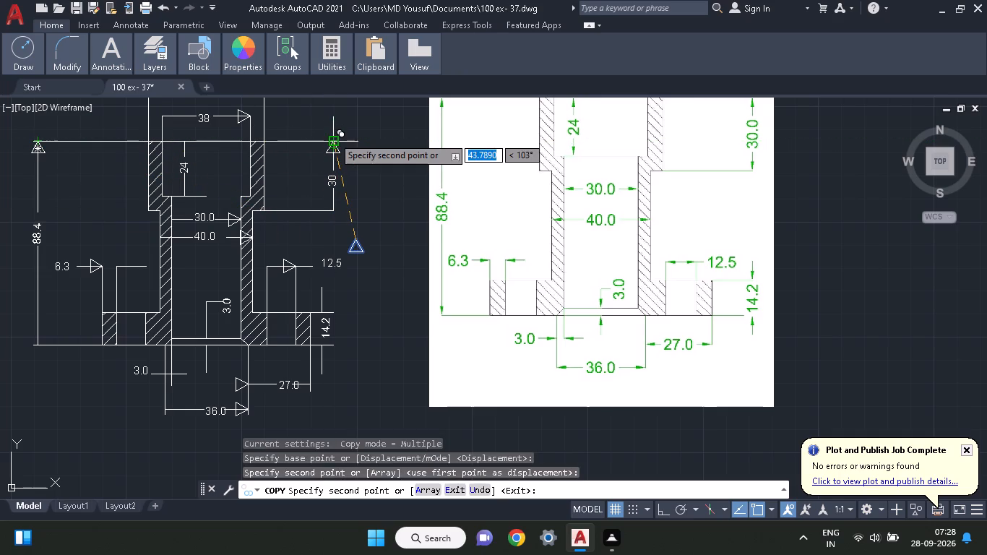
pyautogui.click(333, 137)
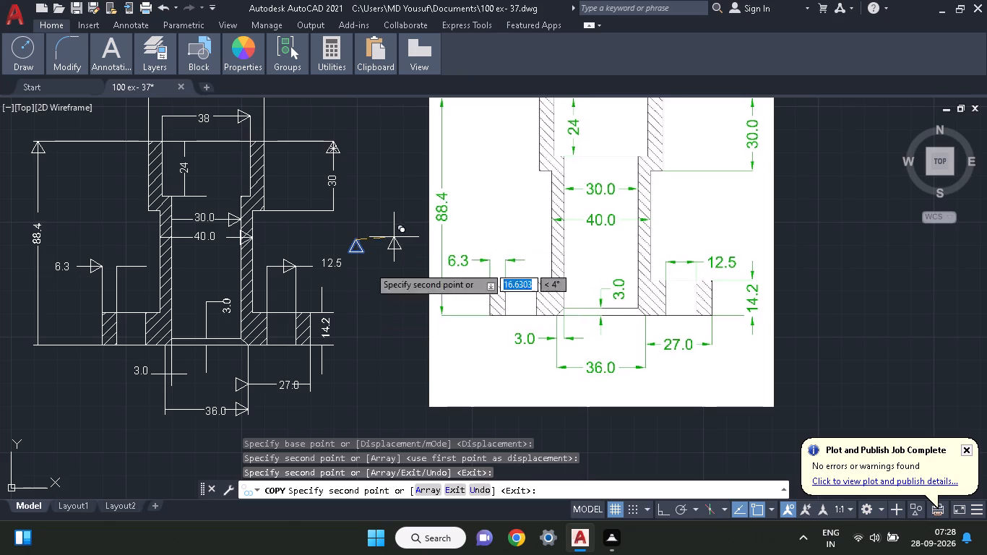
pyautogui.click(322, 344)
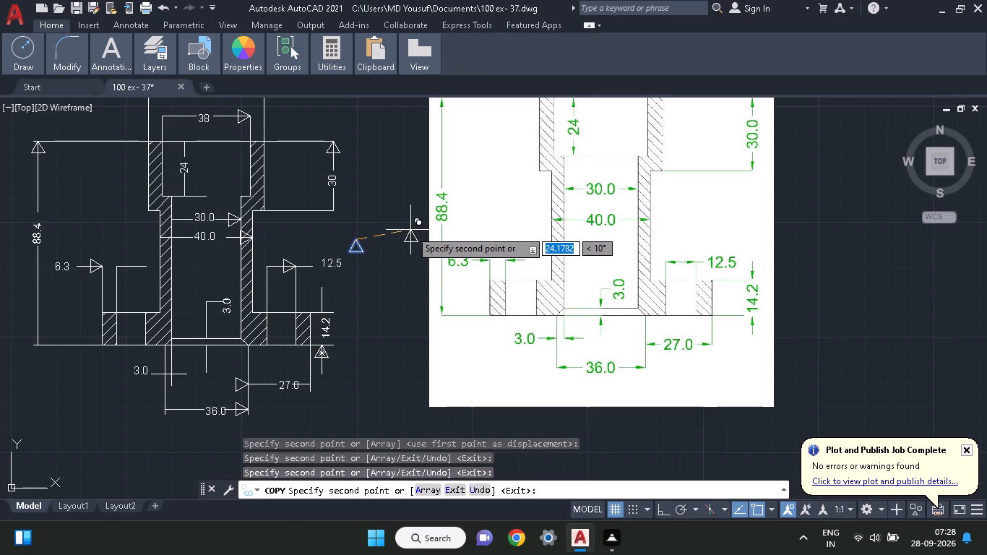
pyautogui.click(184, 142)
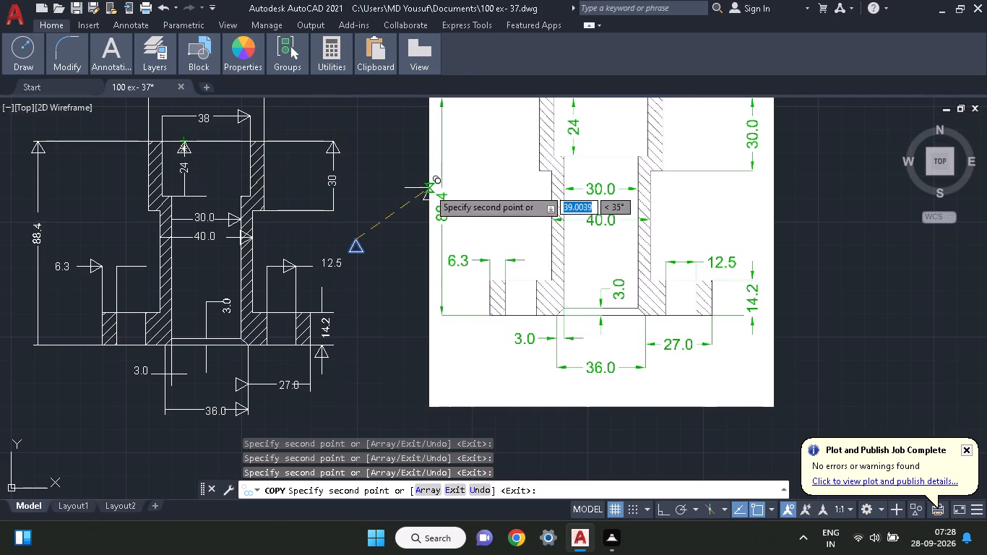
pyautogui.click(202, 343)
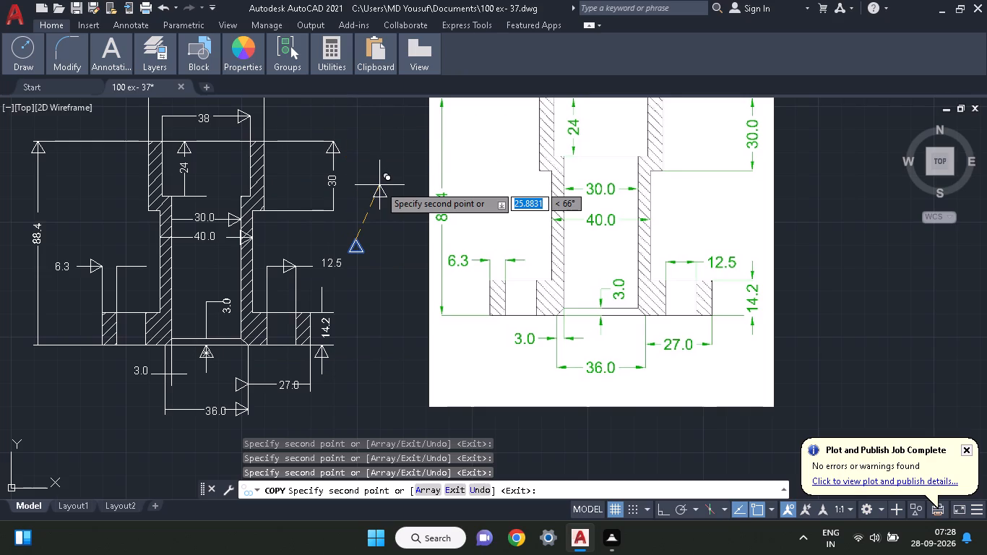
pyautogui.press('Escape')
# Rotate the original triangular arrowhead beside the bushing 90° about its tip so it points left.
pyautogui.click(355, 241)
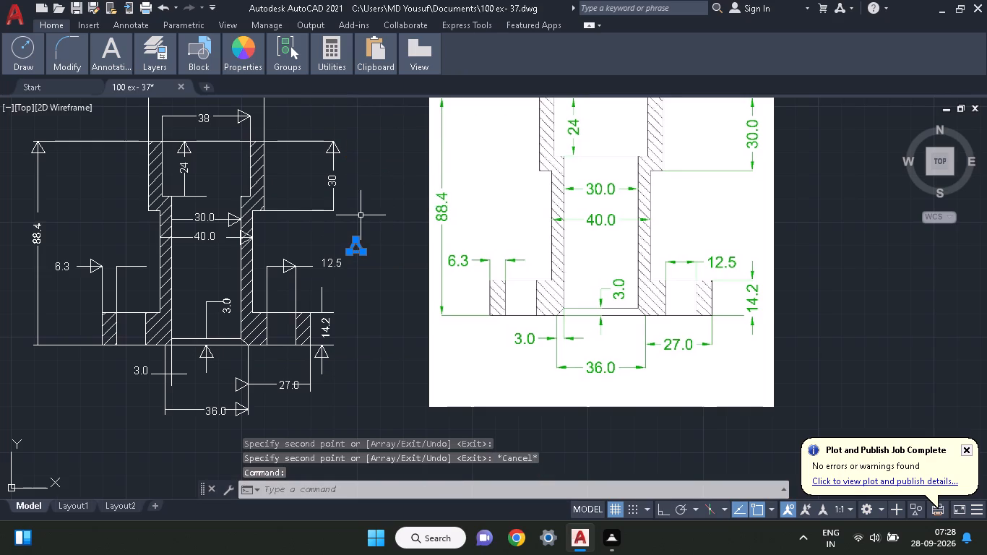
pyautogui.write('ro')
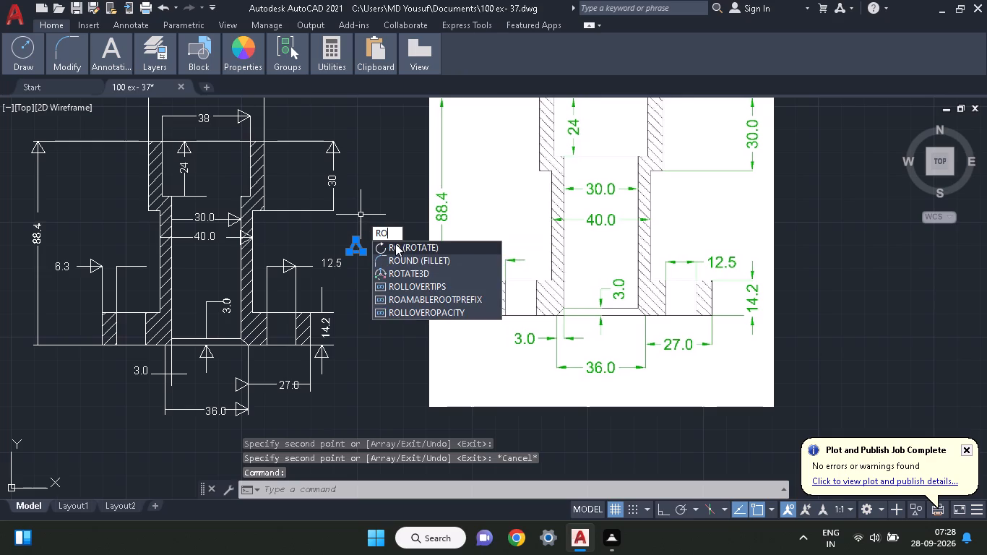
pyautogui.click(395, 244)
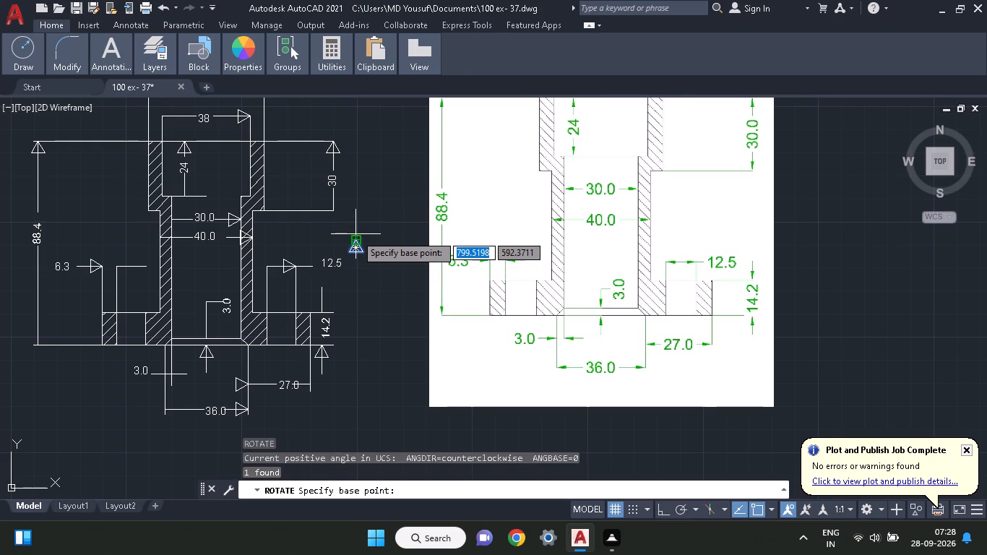
pyautogui.click(355, 237)
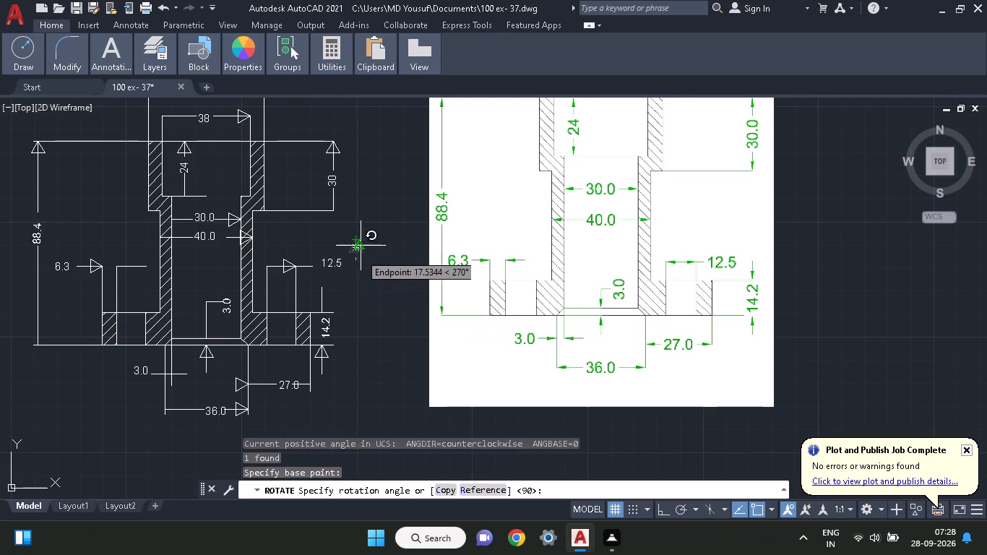
pyautogui.click(354, 155)
# Copy the left-pointing arrowhead by its tip to the 6.3 right extension line and the left ends of the 38 and 50 dimension lines.
pyautogui.click(368, 246)
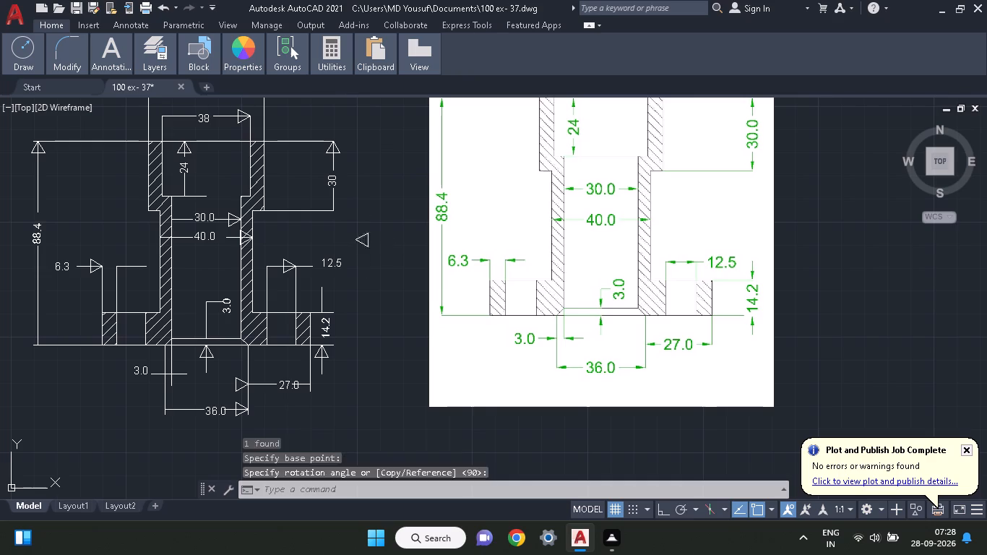
pyautogui.write('co')
pyautogui.click(428, 193)
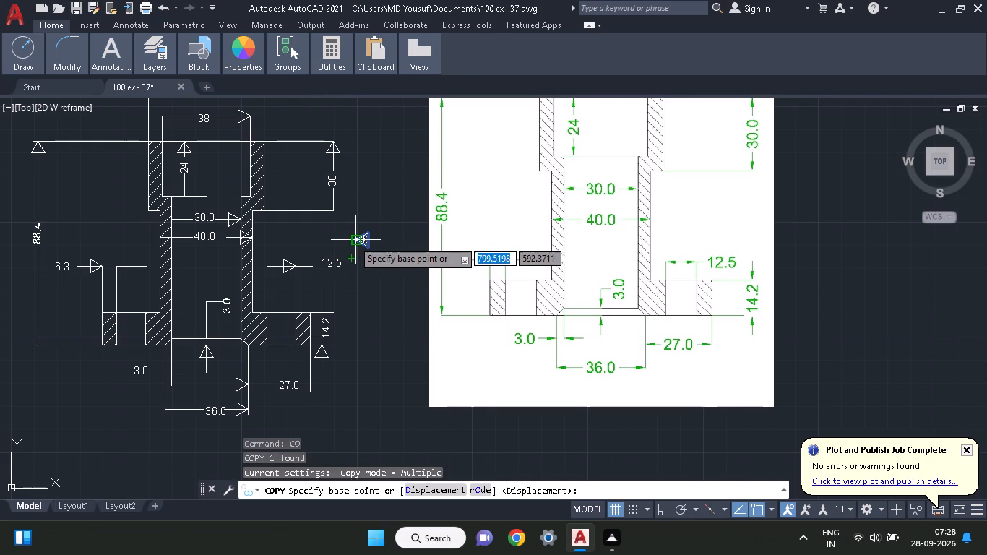
pyautogui.click(353, 240)
pyautogui.click(118, 267)
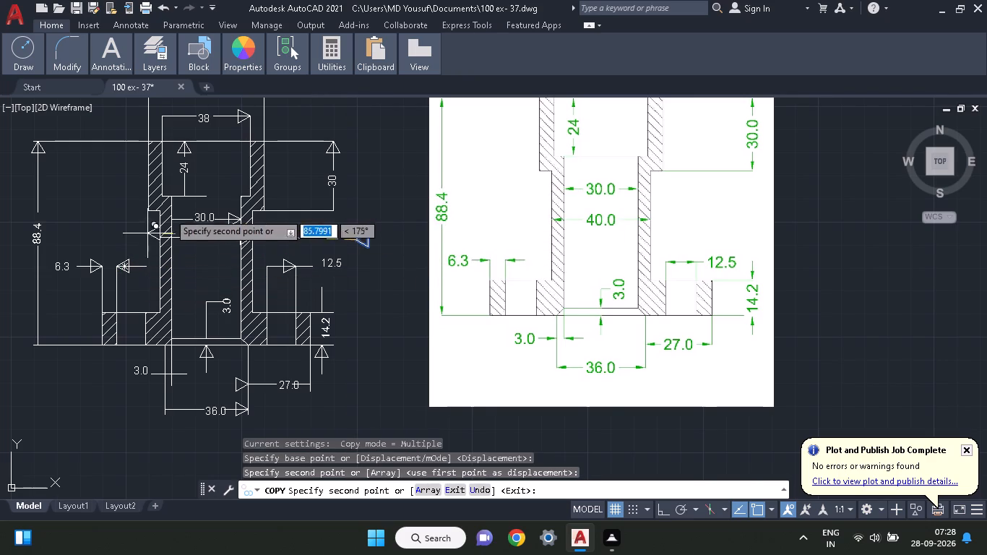
pyautogui.click(166, 115)
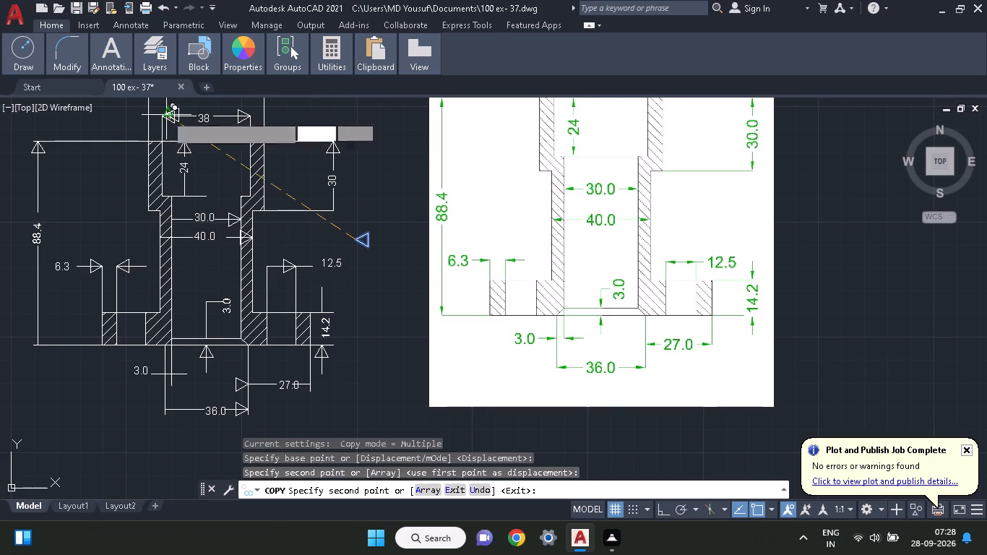
pyautogui.moveTo(170, 121); pyautogui.dragTo(184, 233, button='middle')
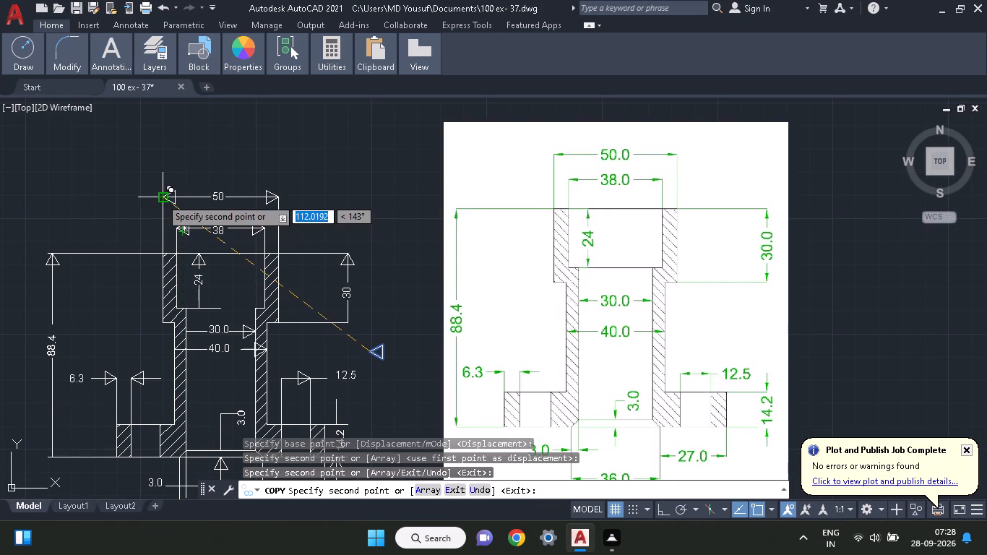
pyautogui.click(160, 198)
# Copy the left-pointing arrowhead to the 27.0 right end, the 36.0, 12.5, 40.0 and 30.0 left ends, and the lower 3.0 right extension line.
pyautogui.moveTo(188, 354); pyautogui.dragTo(202, 266, button='middle')
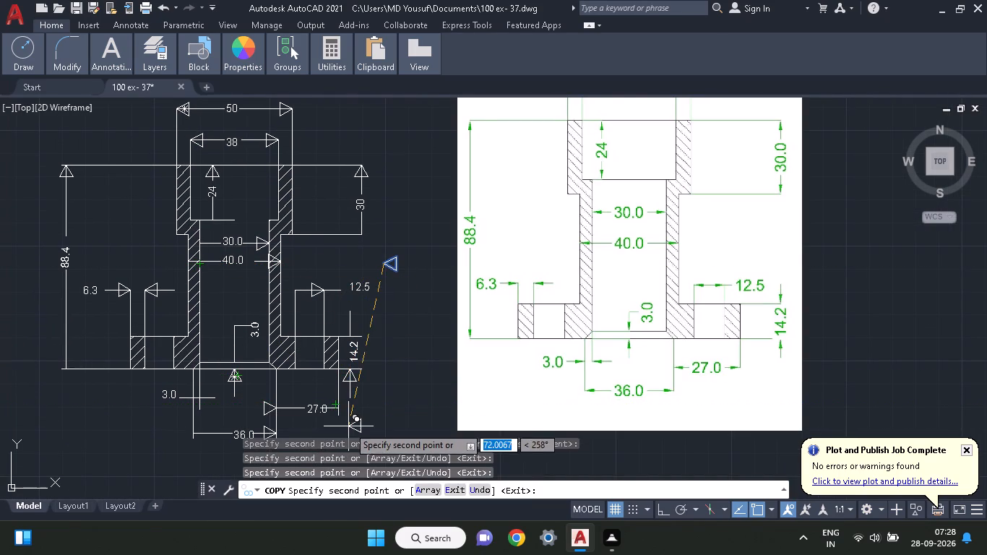
pyautogui.click(340, 408)
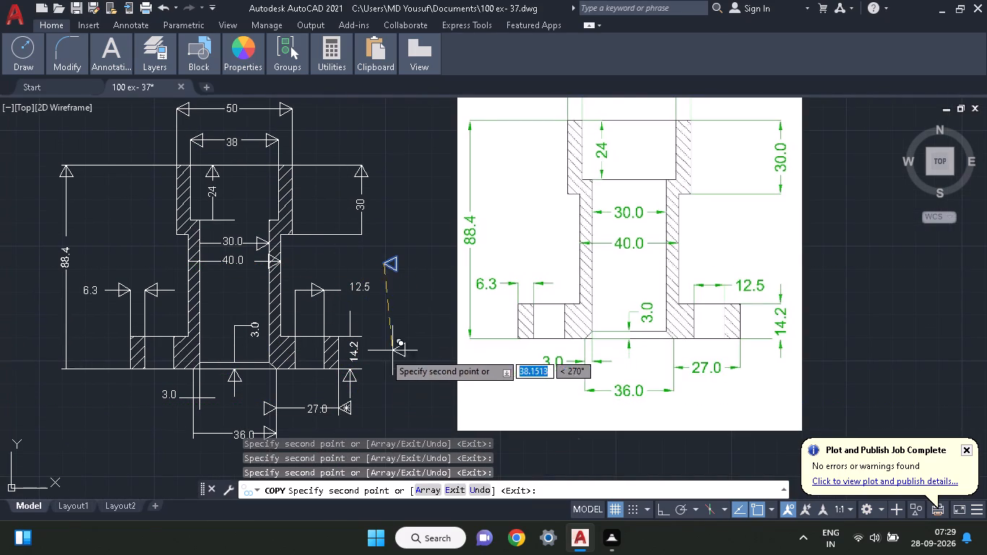
pyautogui.click(194, 429)
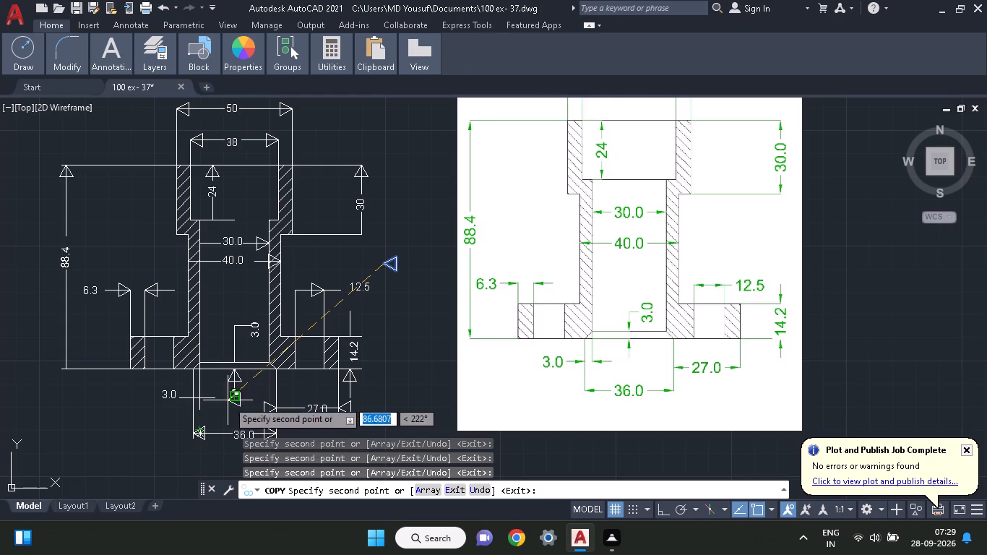
pyautogui.click(204, 401)
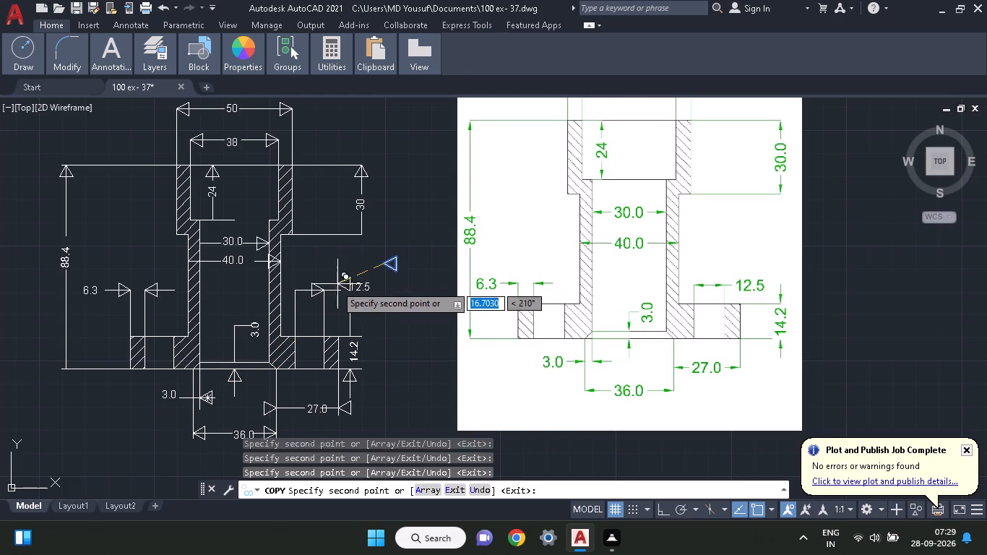
pyautogui.click(294, 295)
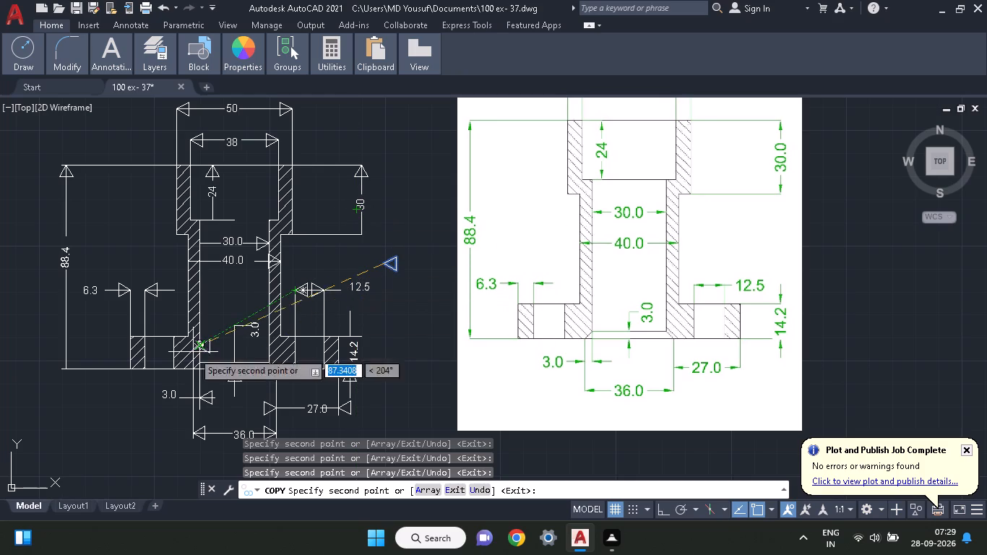
pyautogui.click(191, 259)
pyautogui.click(204, 244)
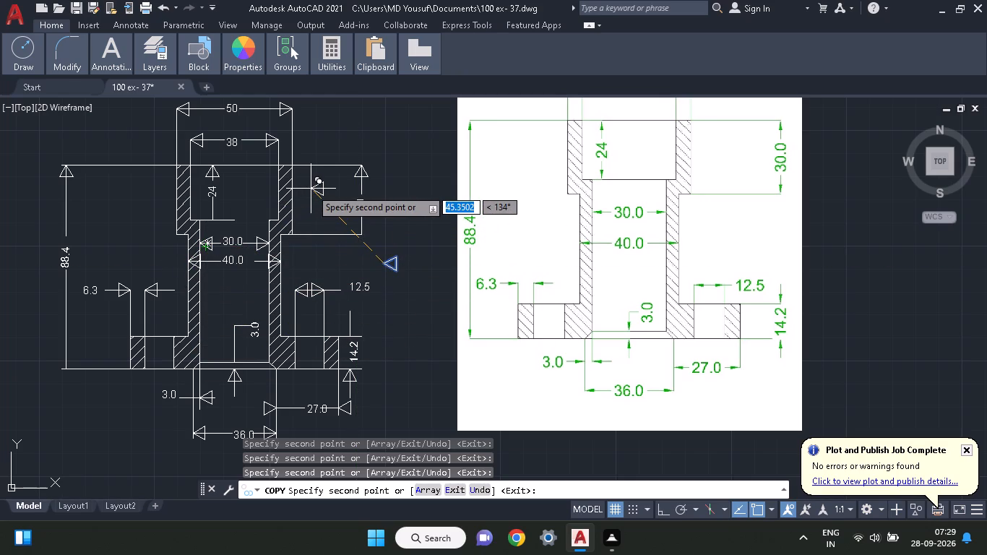
pyautogui.press('Escape')
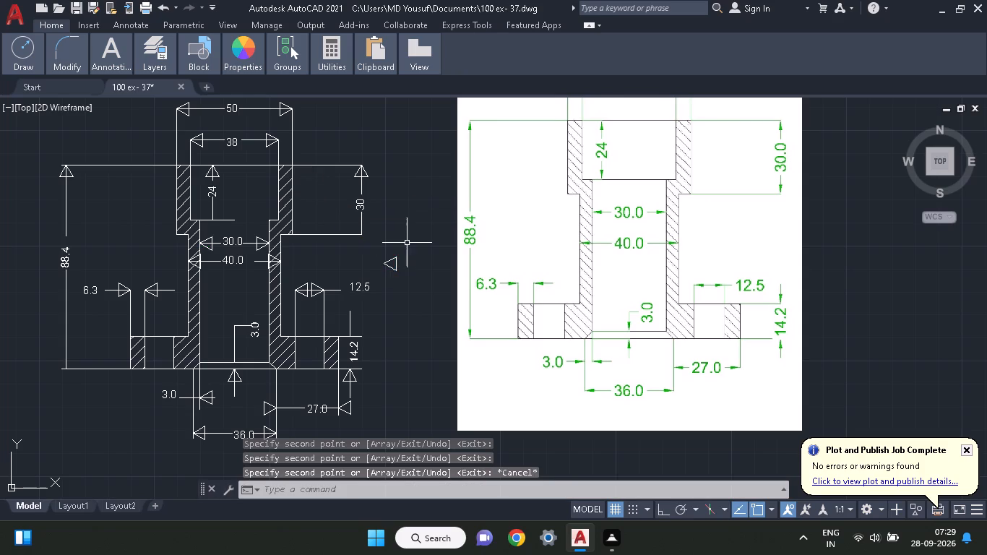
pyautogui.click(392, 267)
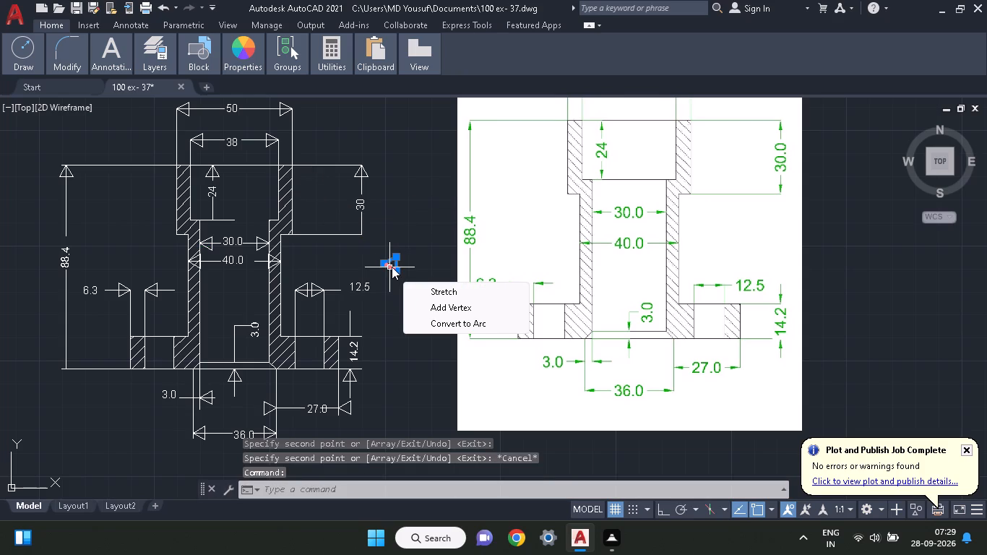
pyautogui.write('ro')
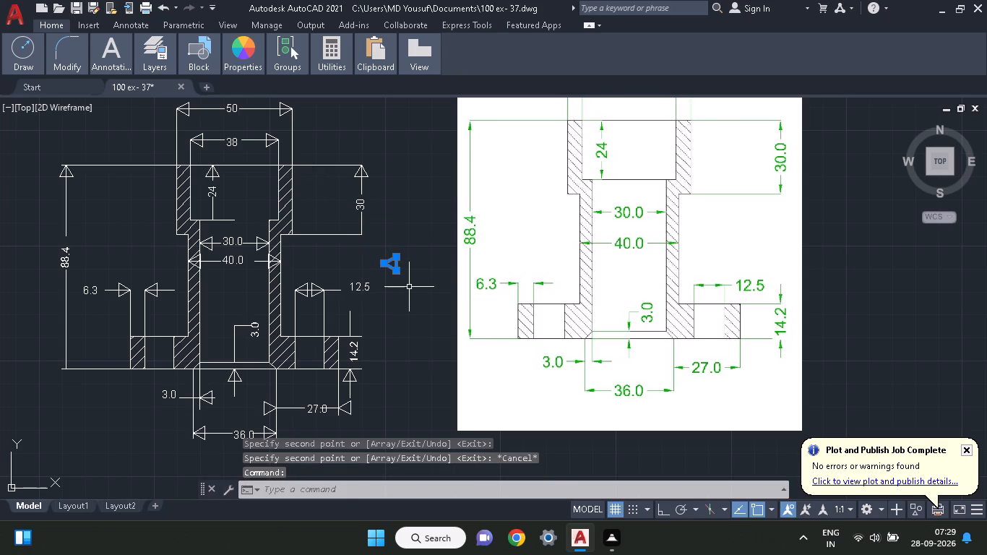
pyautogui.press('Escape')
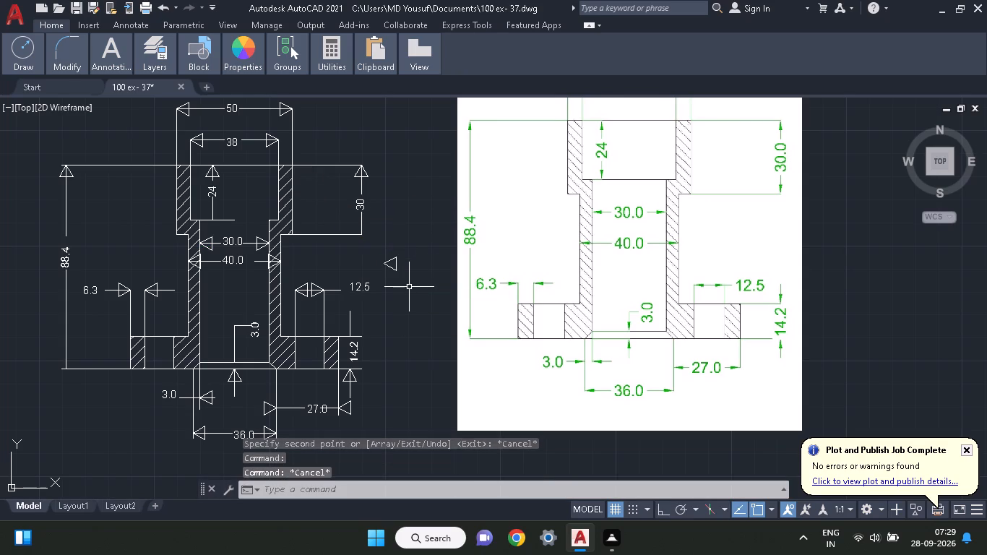
# Rotate the original triangular arrowhead beside the bushing 90° about its tip so it points down.
pyautogui.click(387, 265)
pyautogui.write('ro')
pyautogui.click(422, 333)
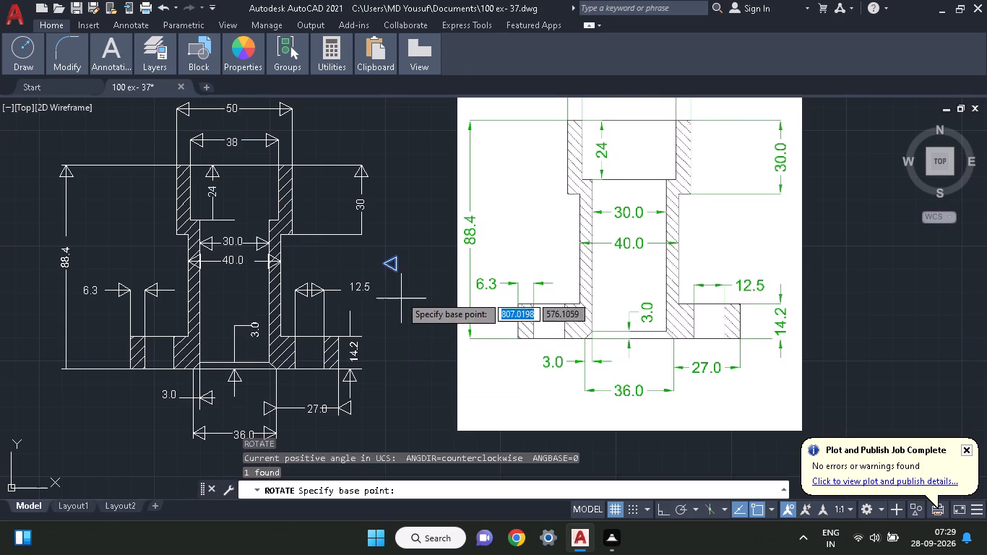
pyautogui.click(382, 264)
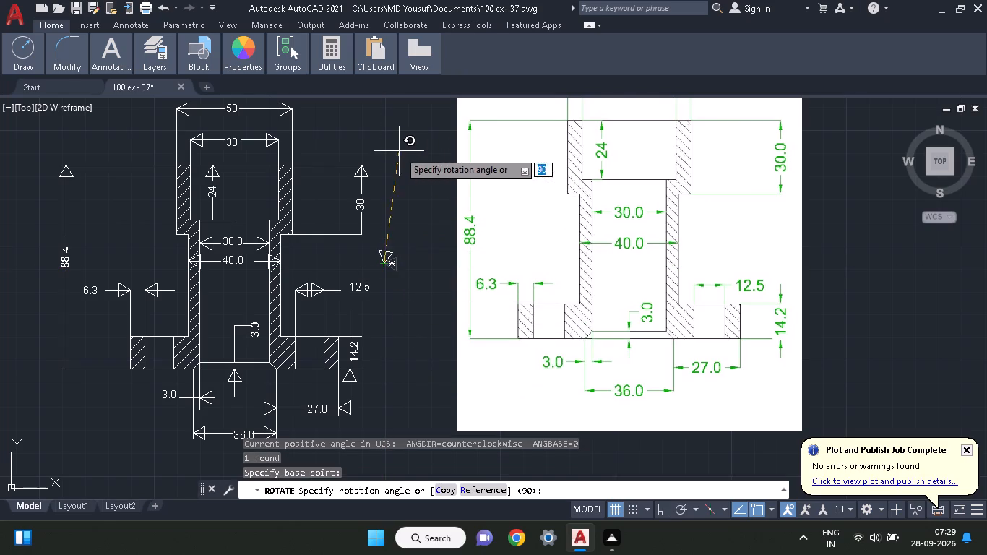
pyautogui.click(379, 150)
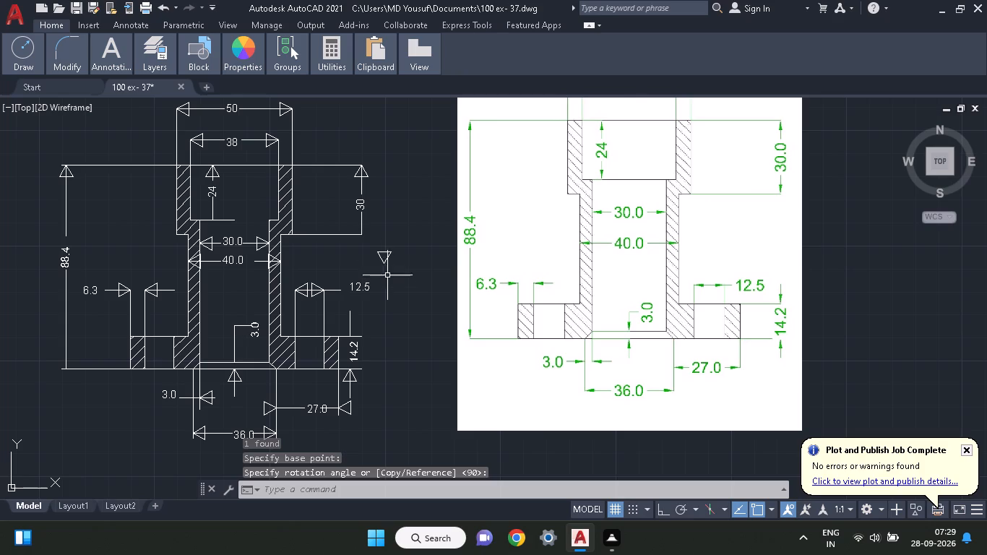
# Copy the down-pointing arrowhead by its tip to the lower ends of 88.4, 24 and 30, and the upper lines of the vertical 3.0 and 14.2.
pyautogui.click(382, 258)
pyautogui.rightClick(382, 258)
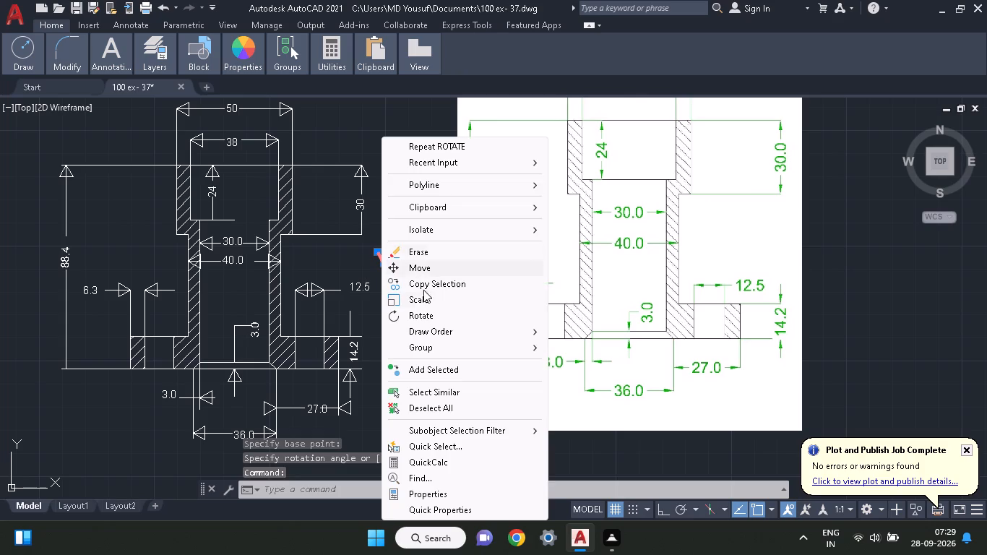
pyautogui.click(423, 288)
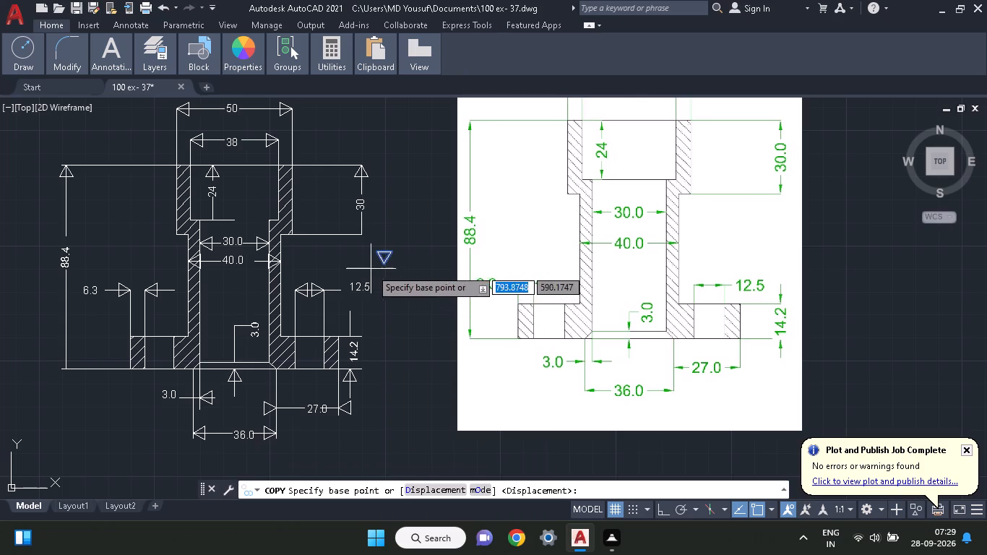
pyautogui.click(388, 265)
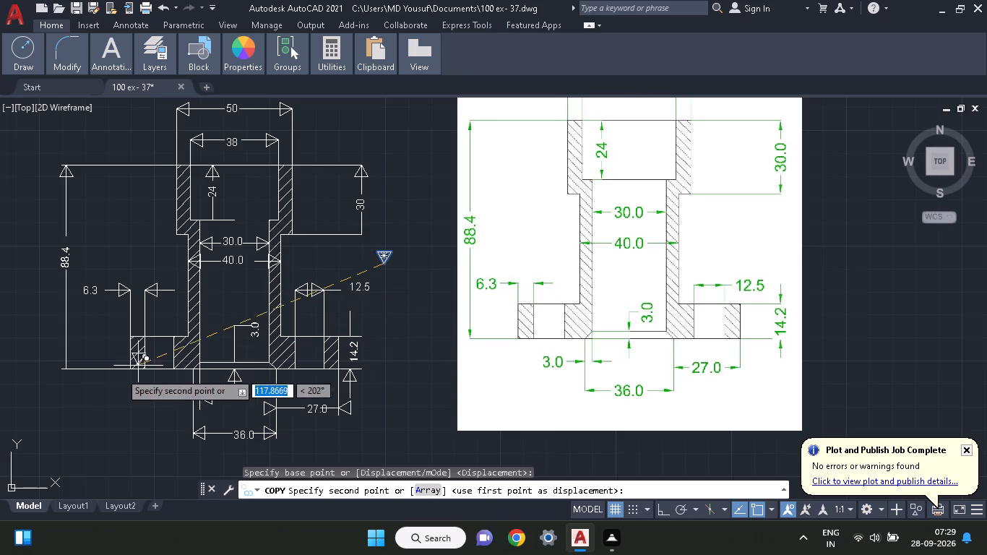
pyautogui.click(66, 366)
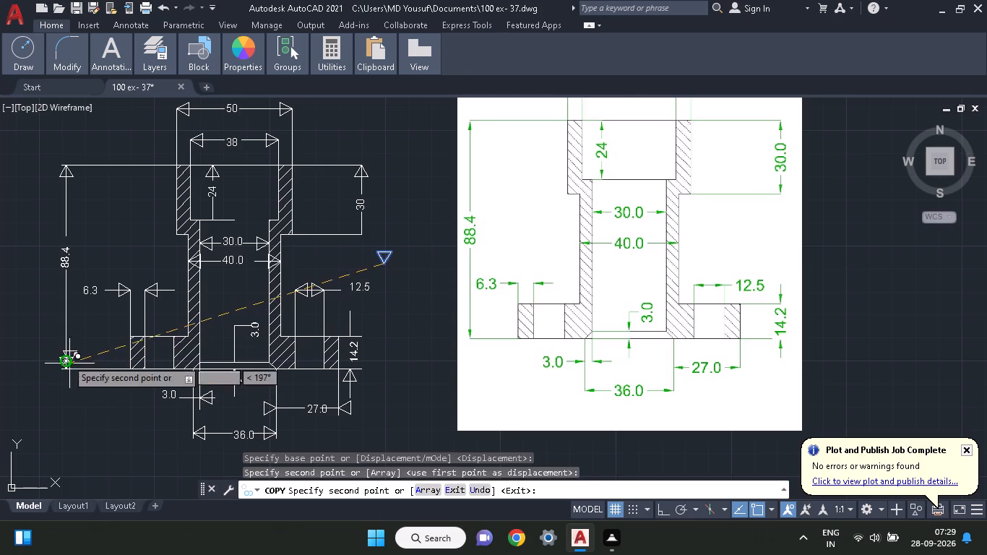
pyautogui.click(209, 219)
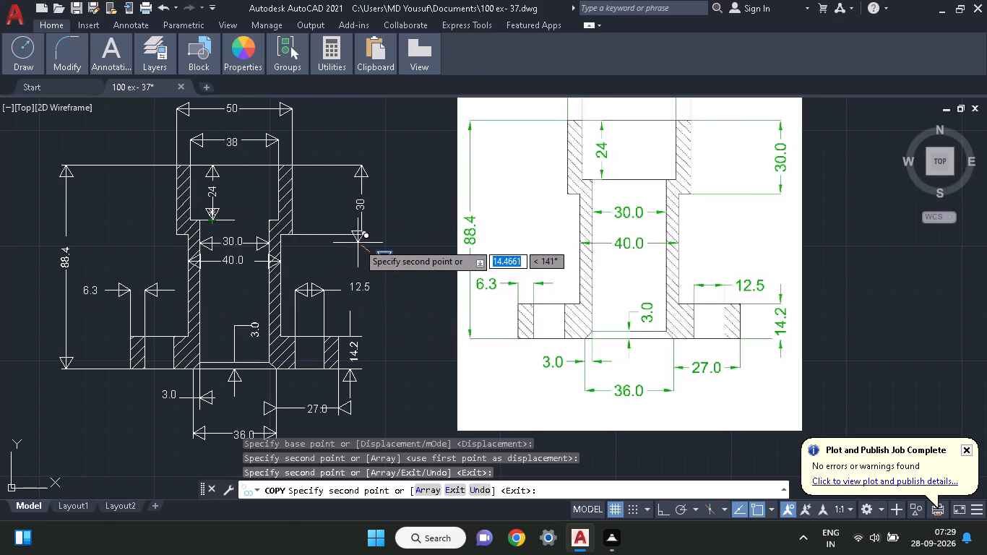
pyautogui.click(361, 237)
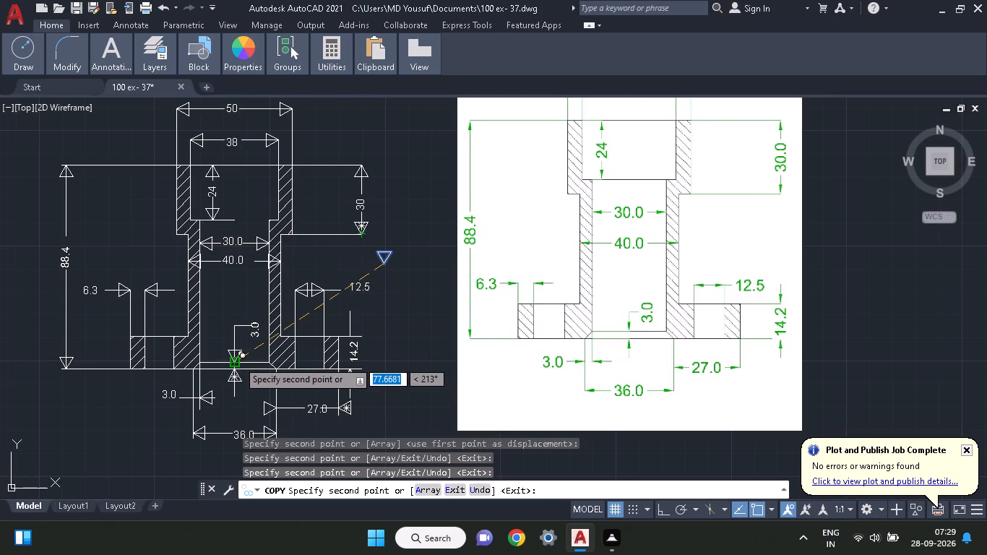
pyautogui.click(238, 361)
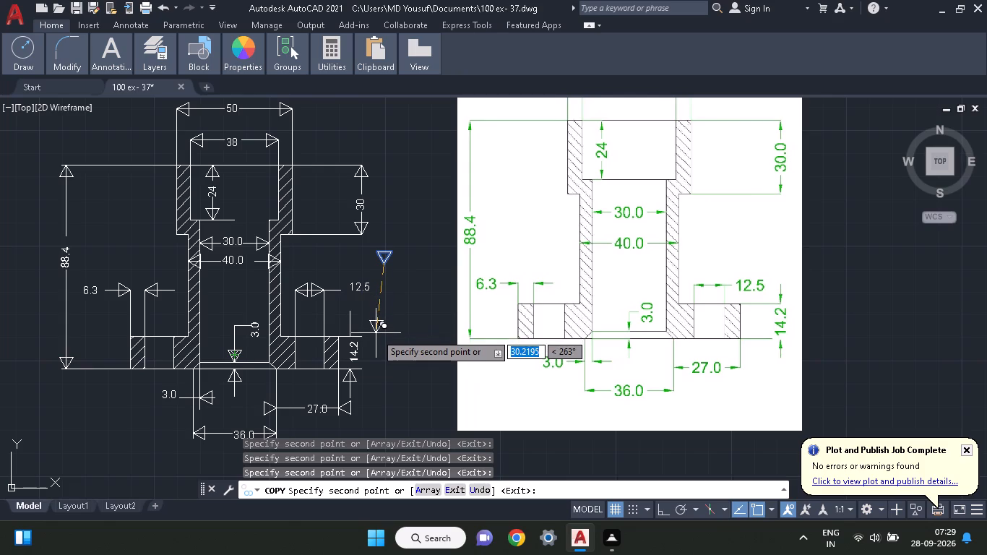
pyautogui.click(348, 339)
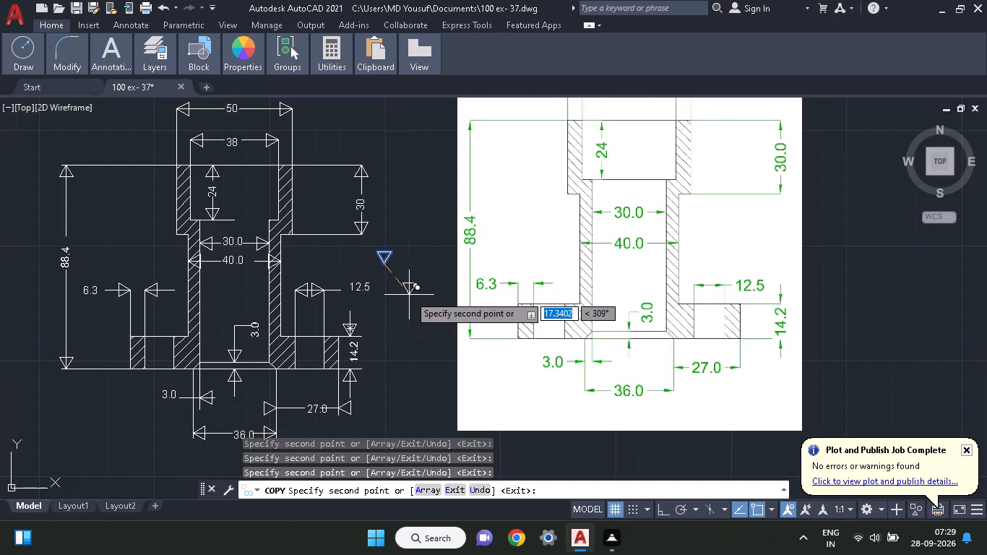
pyautogui.press('Escape')
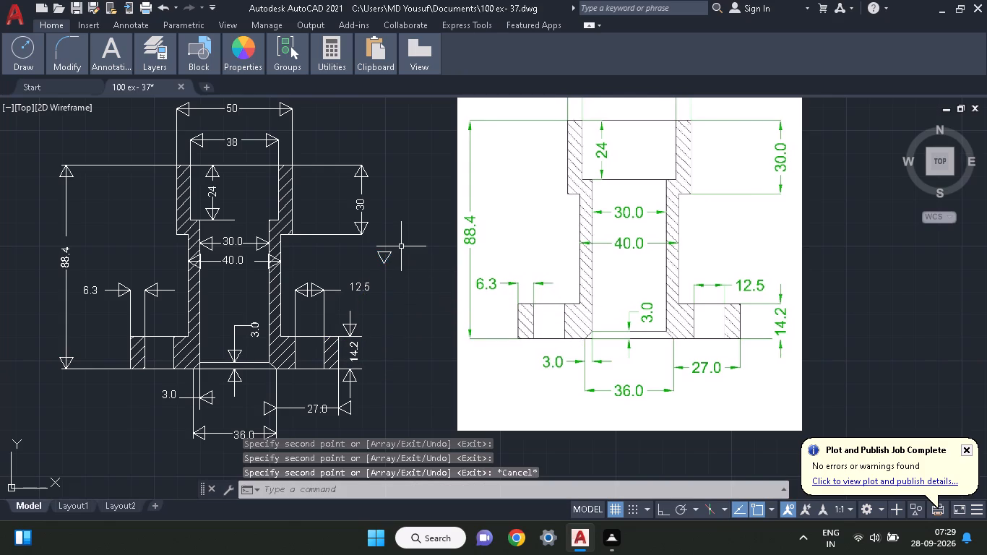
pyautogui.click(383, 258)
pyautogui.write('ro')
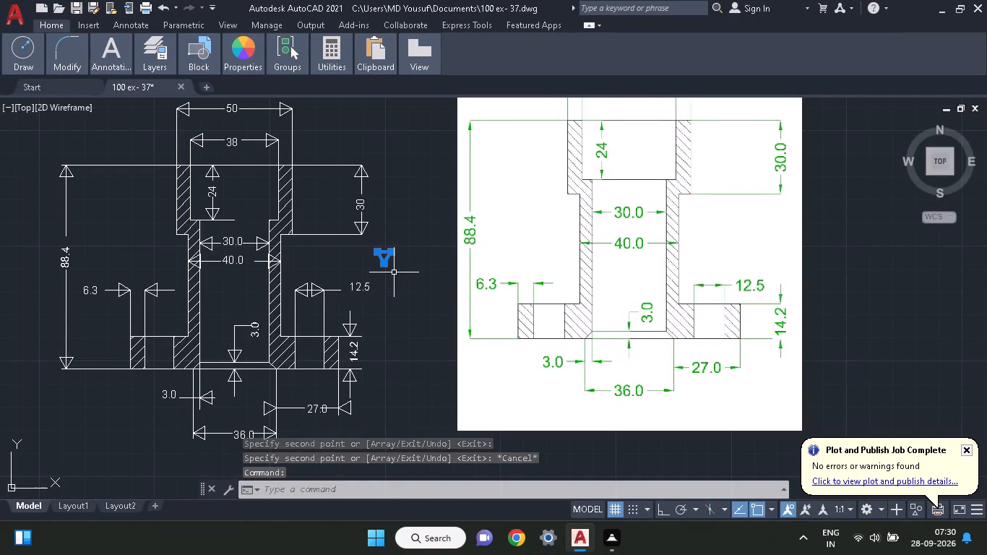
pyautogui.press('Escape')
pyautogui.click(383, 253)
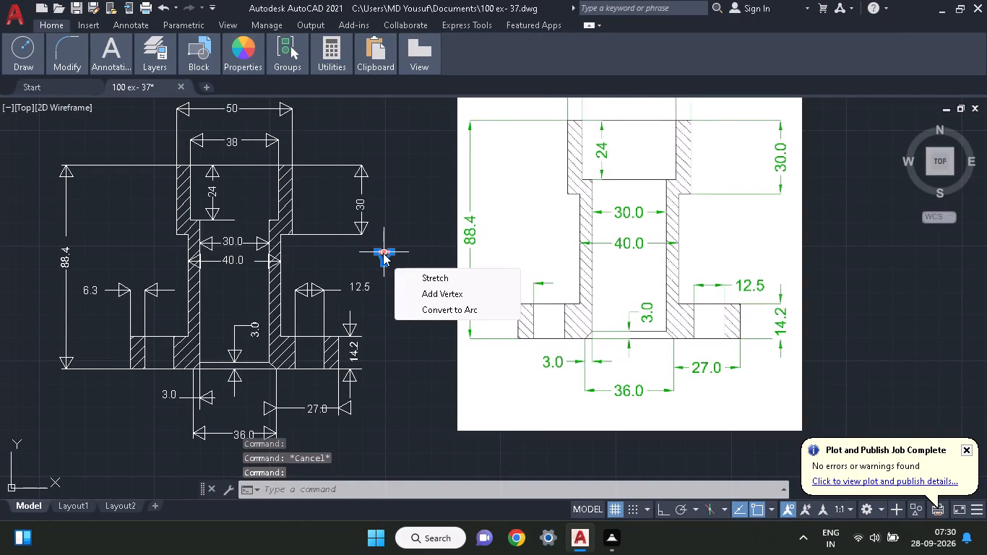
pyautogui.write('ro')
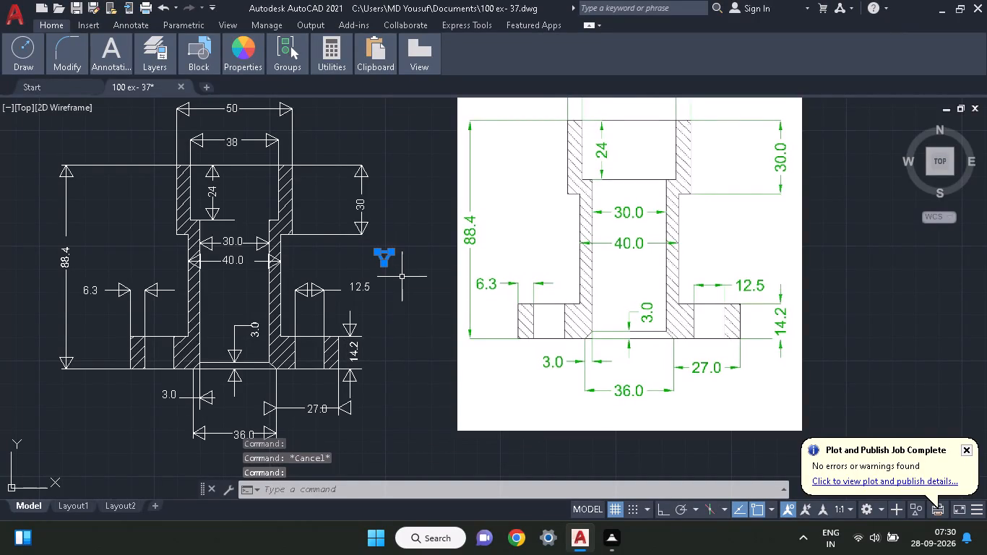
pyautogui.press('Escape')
# Rotate the original triangular arrowhead beside the bushing 90° about its tip so it points right.
pyautogui.click(389, 251)
pyautogui.write('ro')
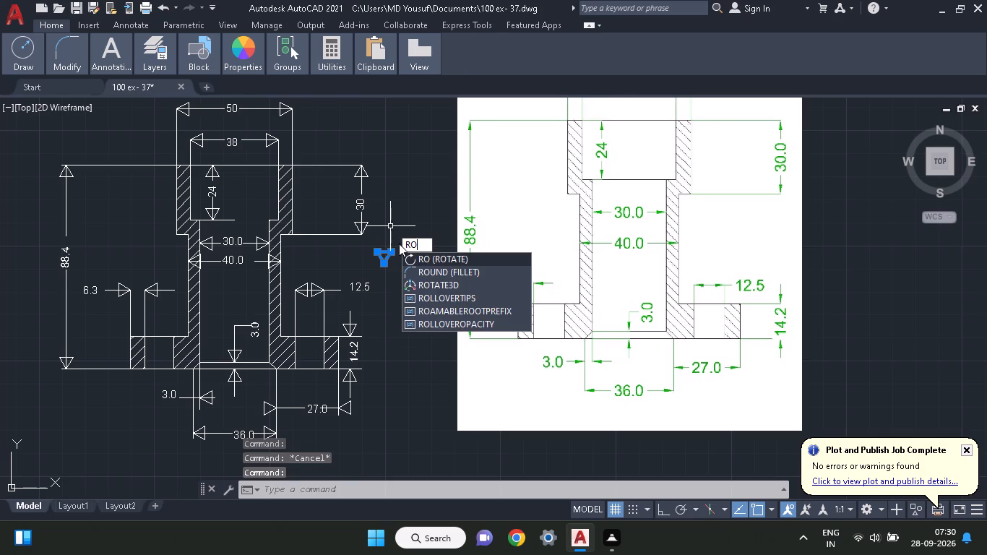
pyautogui.click(415, 259)
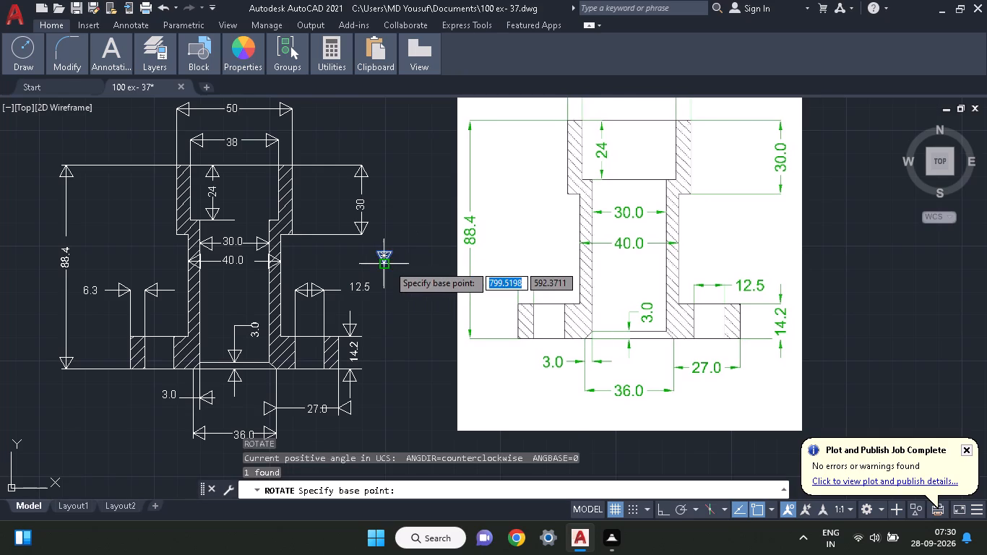
pyautogui.click(388, 264)
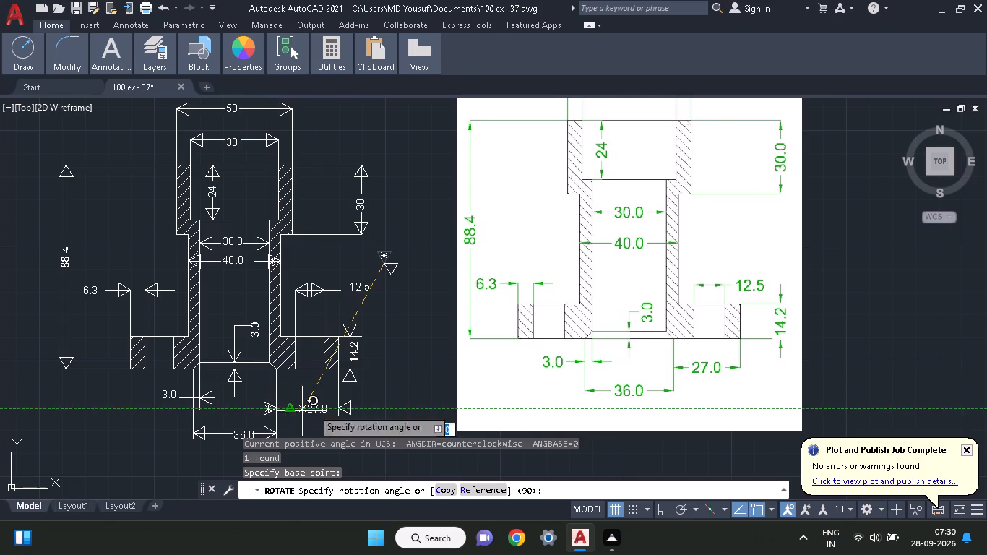
pyautogui.click(384, 198)
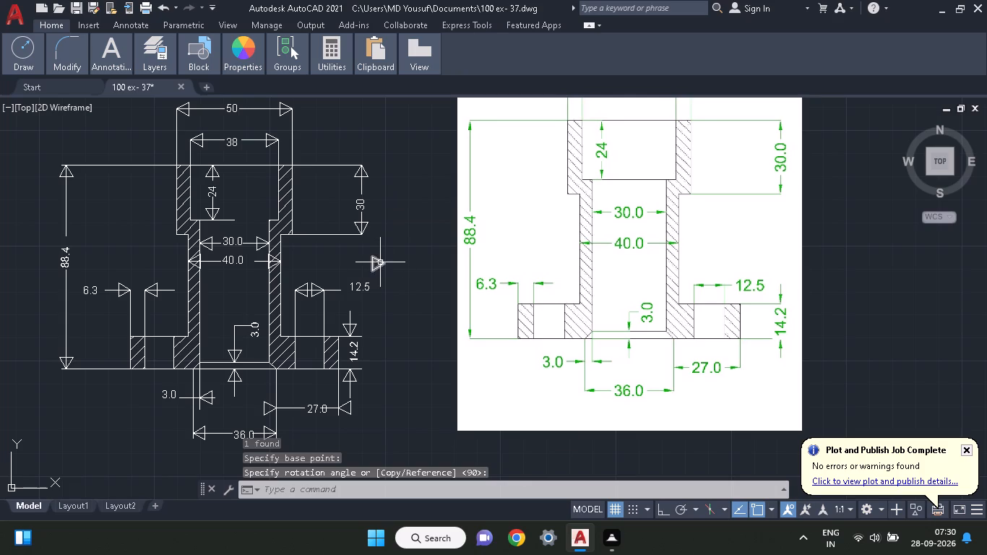
# Copy the right-pointing arrowhead by its tip to the left extension line of the lower 3.0 dimension.
pyautogui.click(380, 262)
pyautogui.rightClick(380, 262)
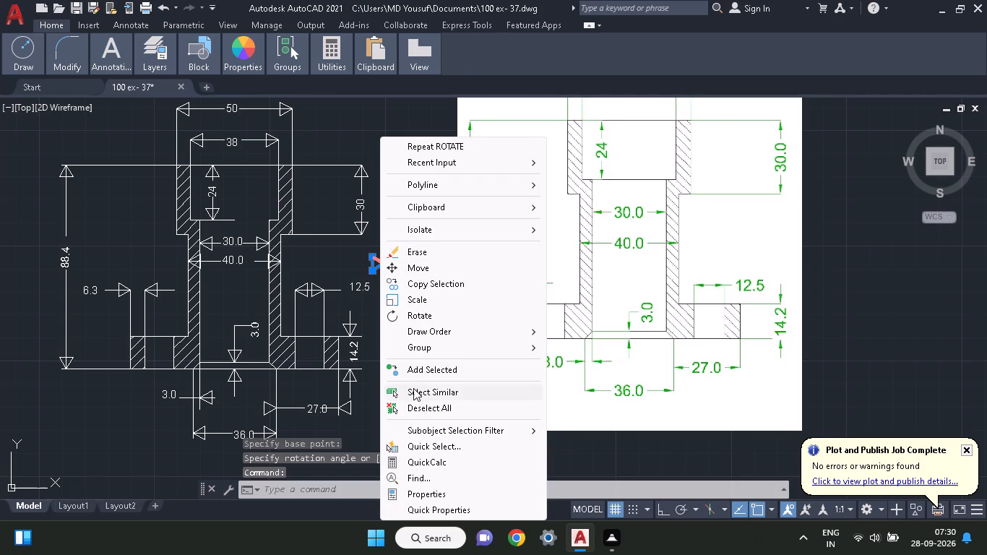
pyautogui.click(415, 283)
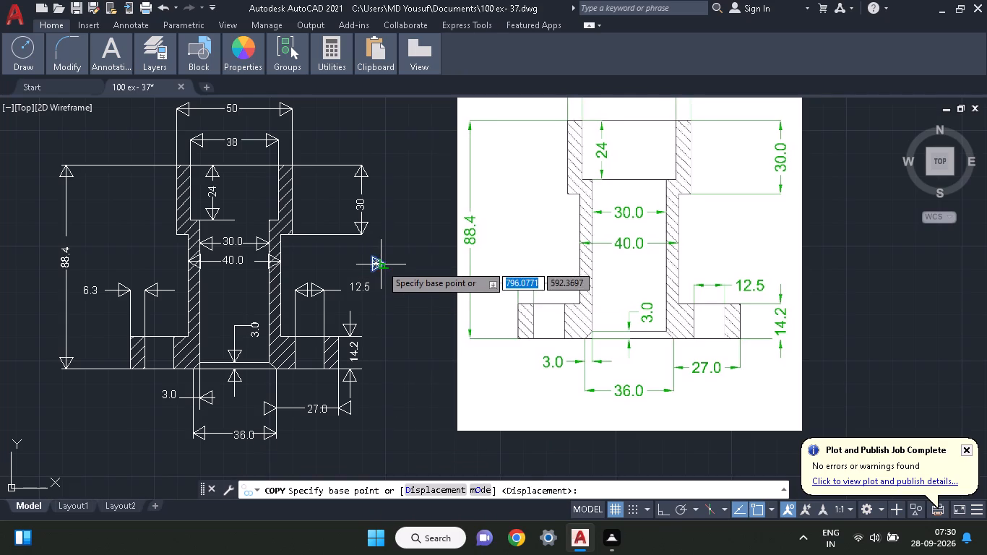
pyautogui.click(382, 262)
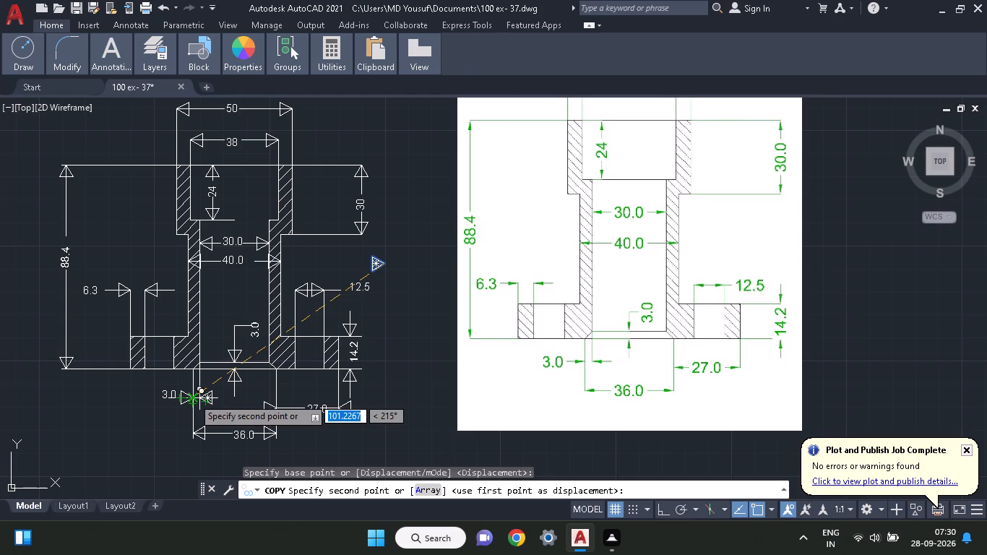
pyautogui.click(193, 397)
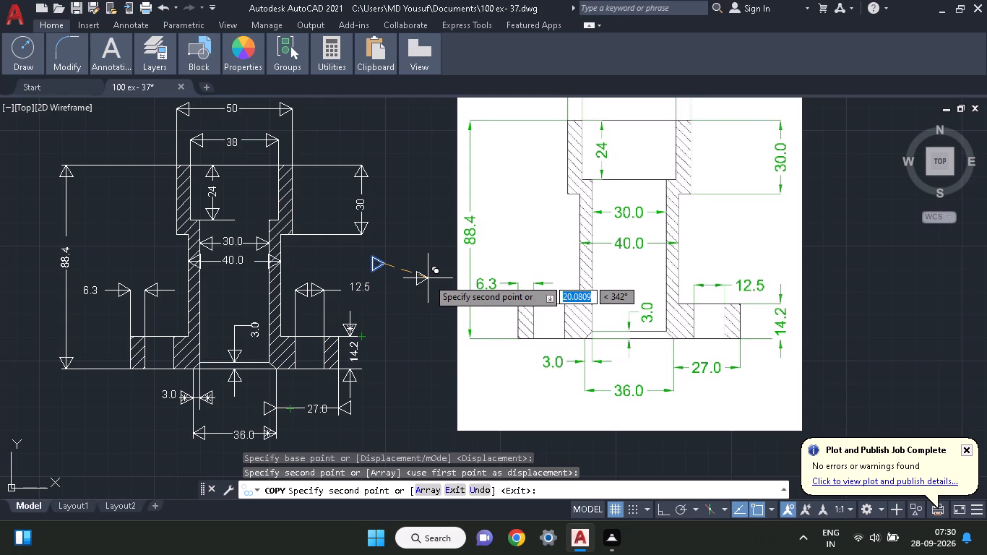
pyautogui.press('Escape')
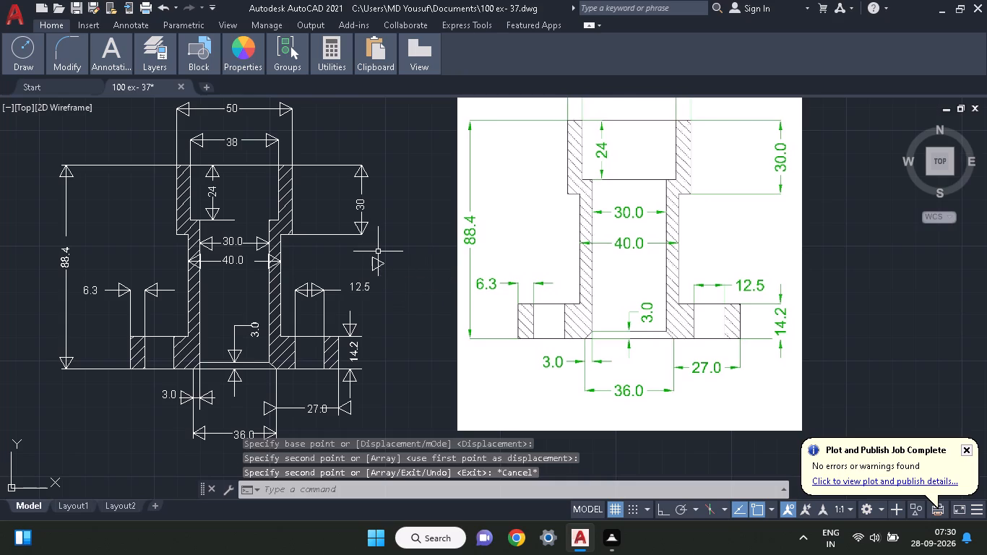
# Erase the original triangular arrowhead beside the bushing.
pyautogui.click(372, 266)
pyautogui.rightClick(372, 266)
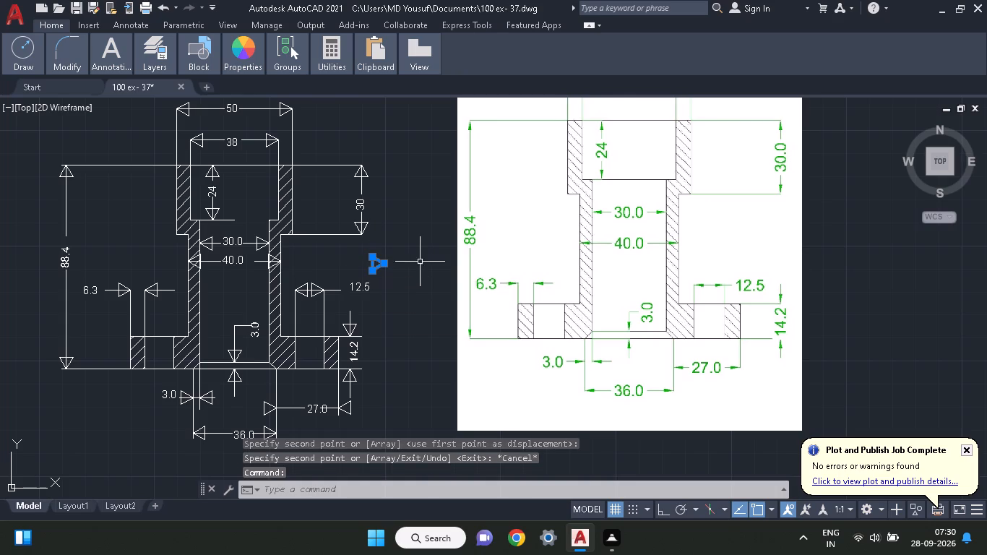
pyautogui.rightClick(417, 249)
pyautogui.click(447, 248)
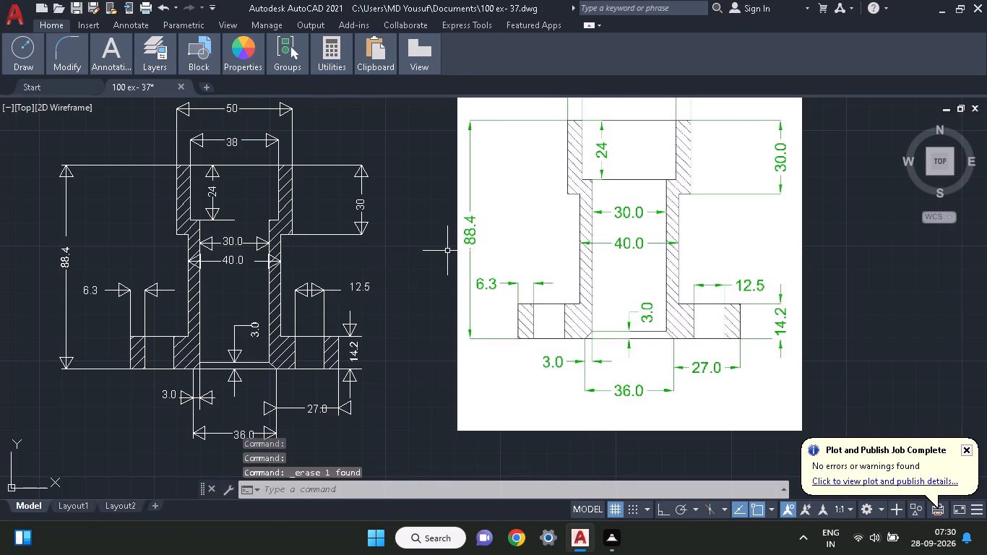
# Hatch the upper and lower arrowheads of the 88.4 dimension with a solid fill.
pyautogui.press('h')
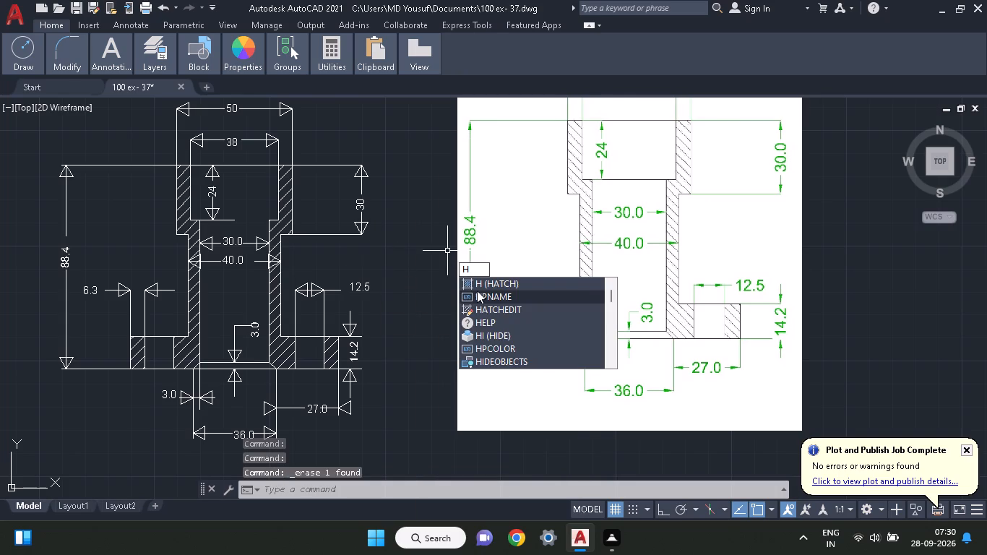
pyautogui.click(478, 287)
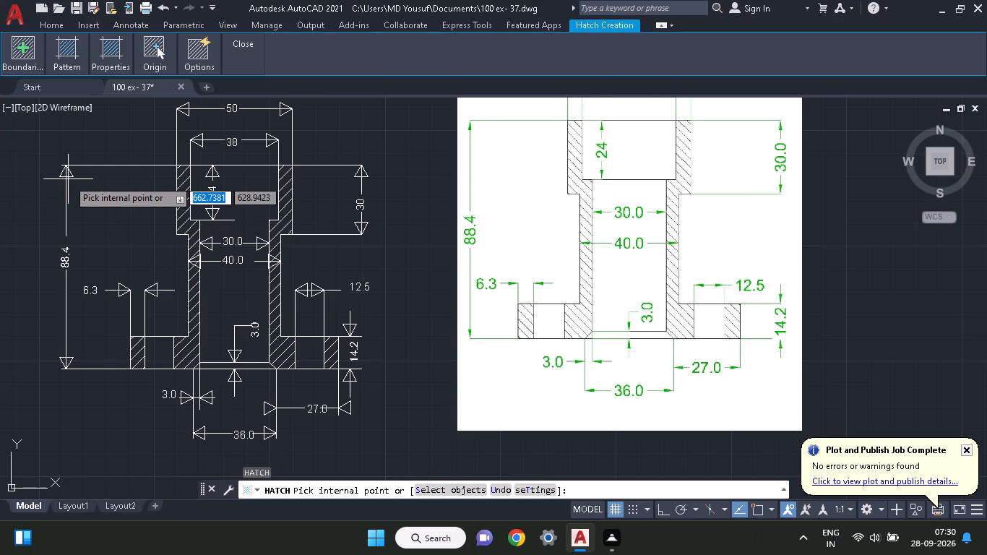
pyautogui.click(69, 44)
pyautogui.click(79, 100)
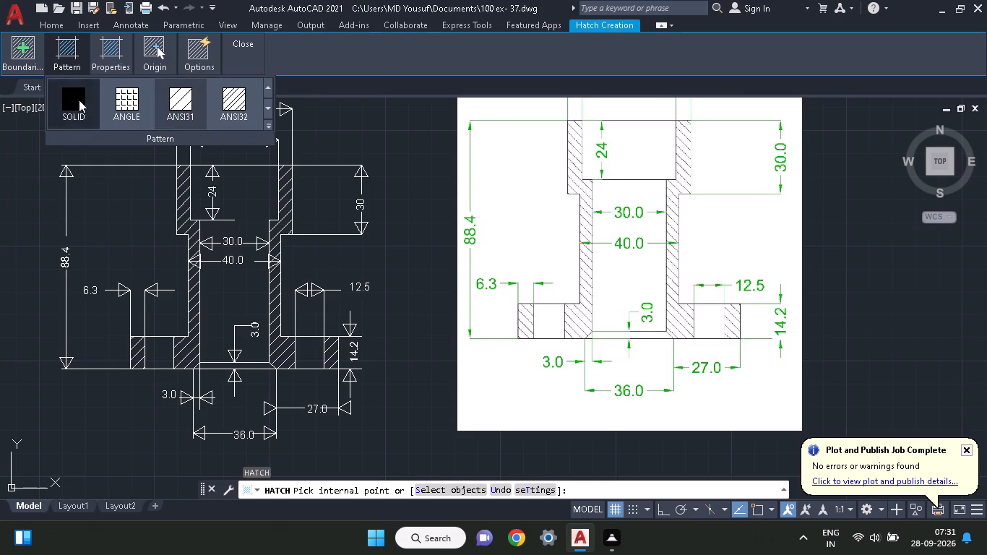
pyautogui.click(64, 175)
pyautogui.click(68, 175)
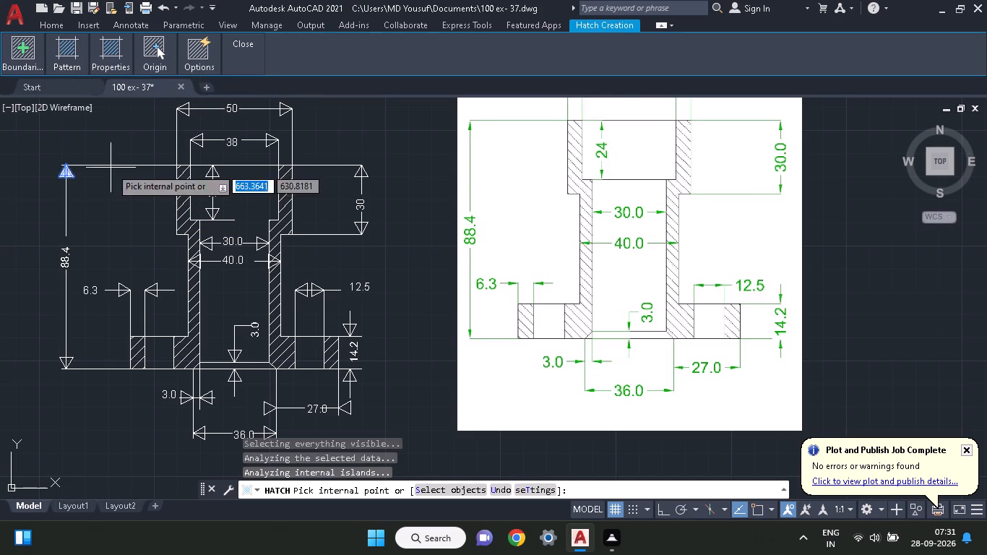
pyautogui.click(64, 364)
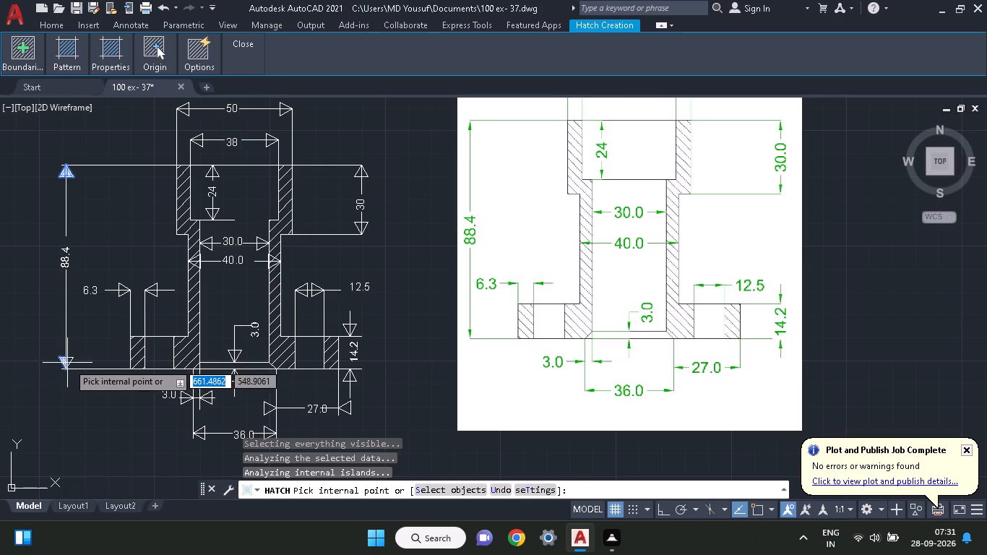
pyautogui.click(70, 360)
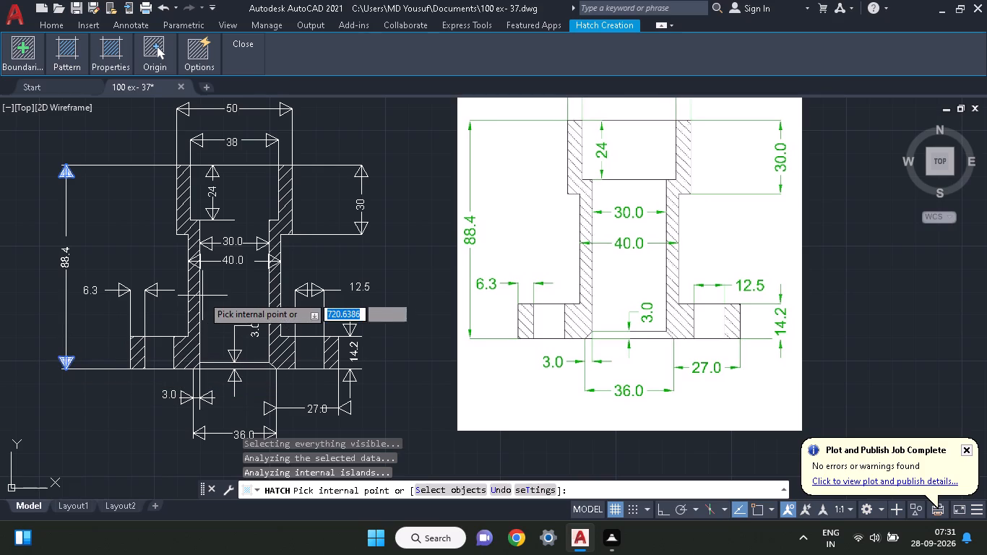
# Solid-fill the upper half of the 6.3 dimension's left arrowhead and the whole right arrowhead of the 38 dimension.
pyautogui.click(120, 291)
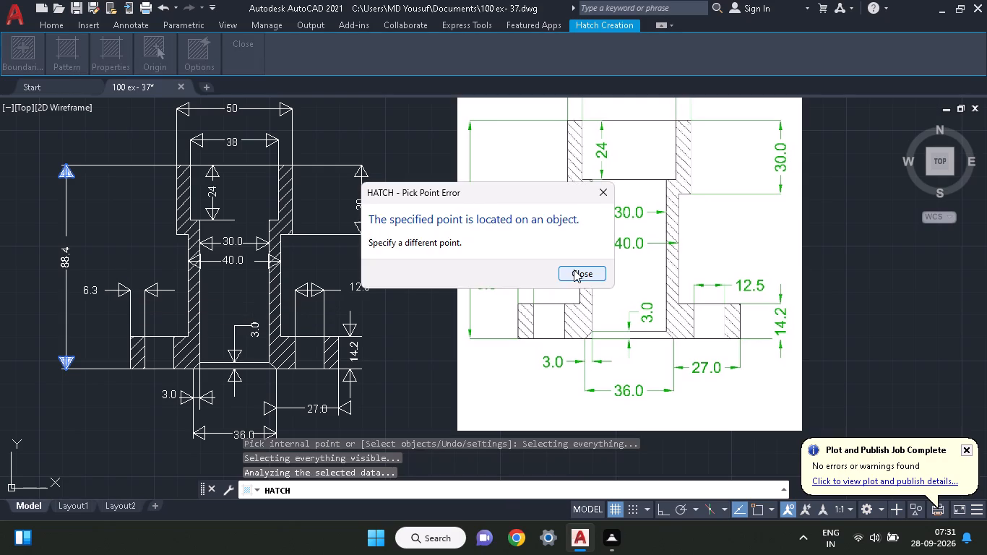
pyautogui.click(574, 270)
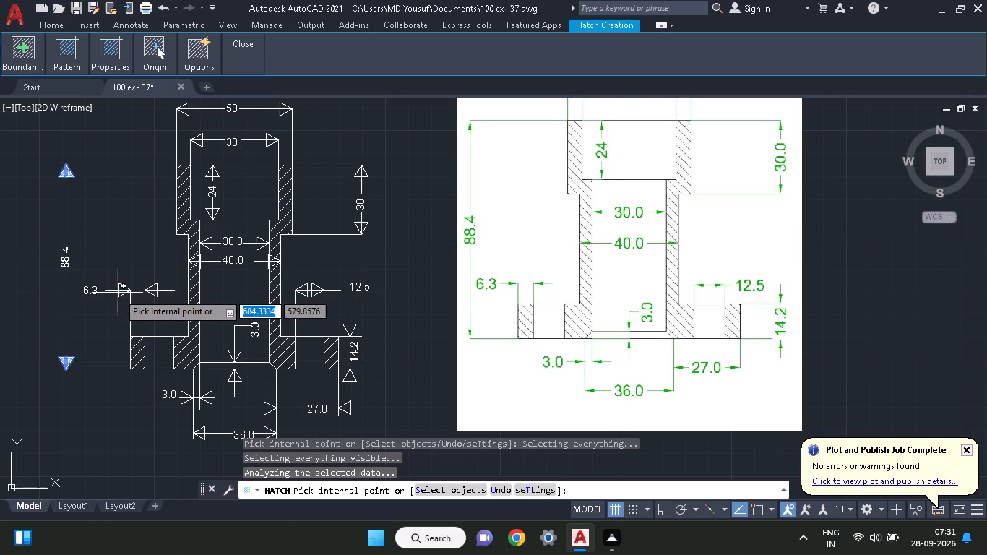
pyautogui.click(120, 288)
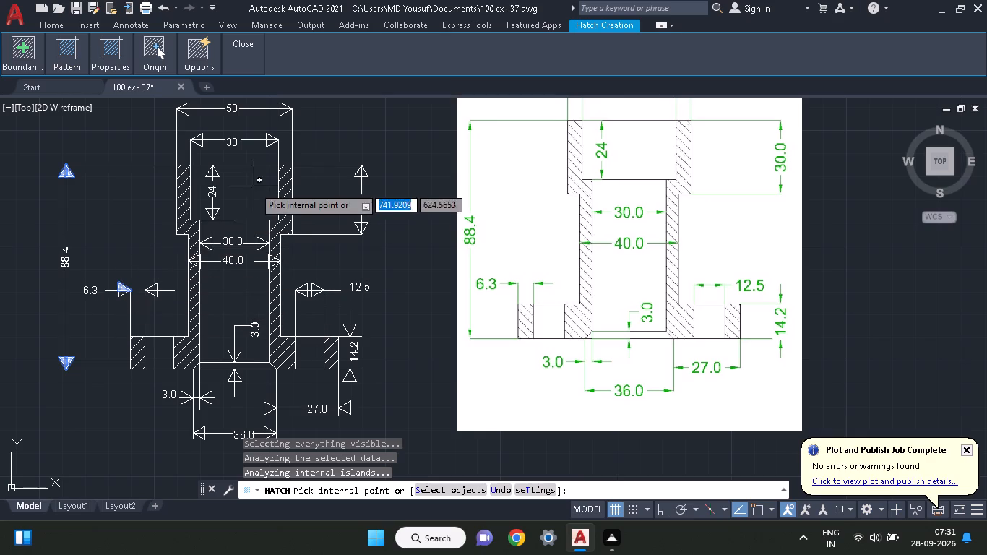
pyautogui.click(270, 143)
pyautogui.click(270, 137)
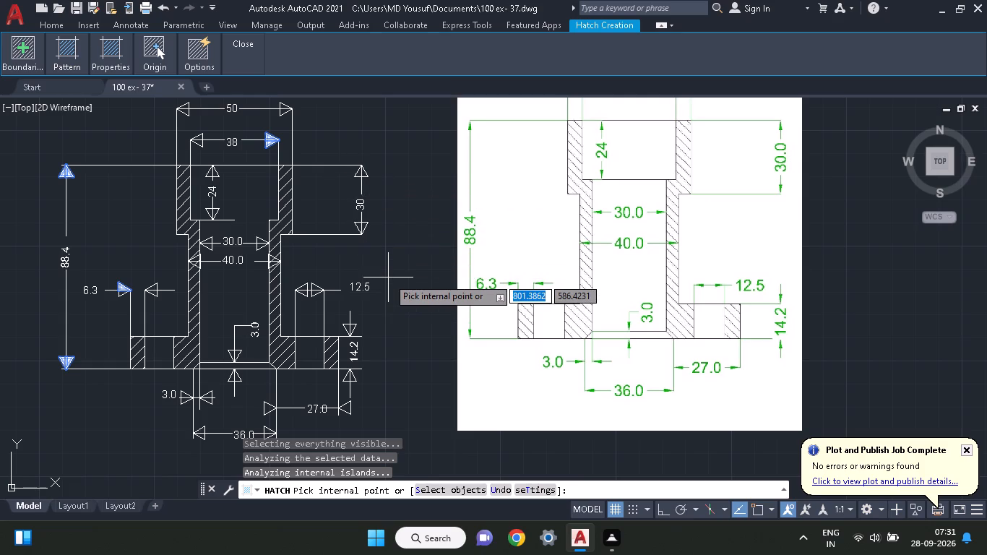
# Add solid fill to the upper arrowhead of the 14.2 dimension and both arrowheads of the 12.5 dimension.
pyautogui.keyDown('ctrl'); pyautogui.scroll(2, 337, 296); pyautogui.keyUp('ctrl')
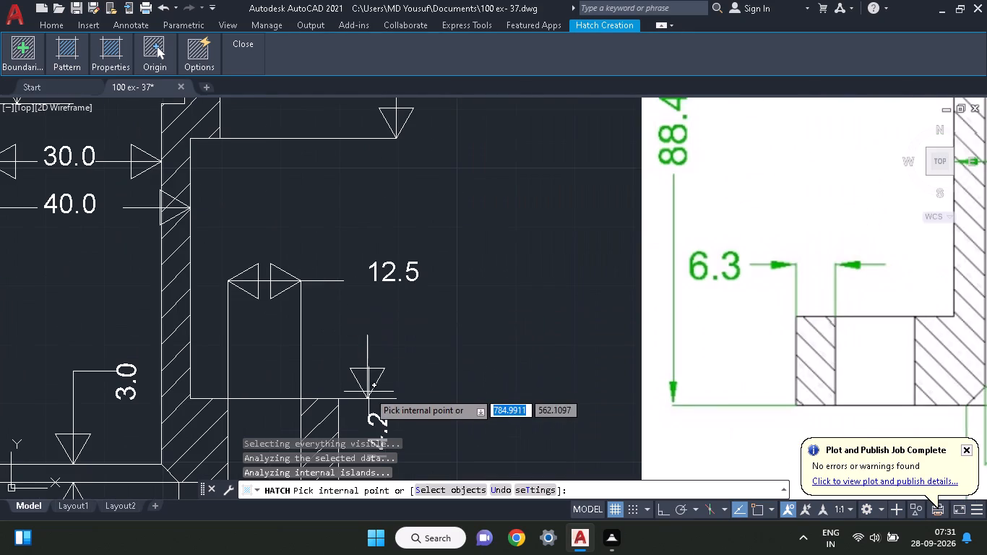
pyautogui.click(360, 372)
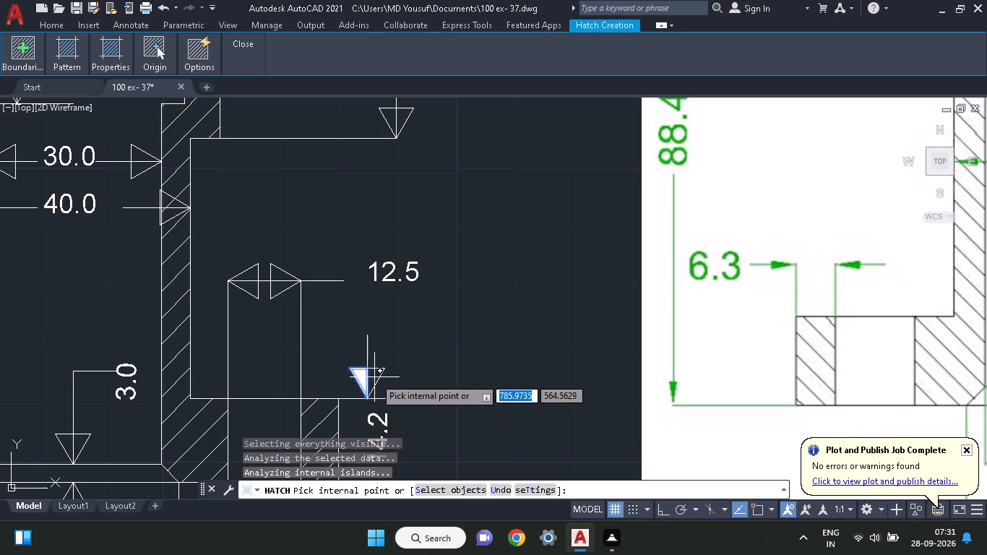
pyautogui.click(374, 377)
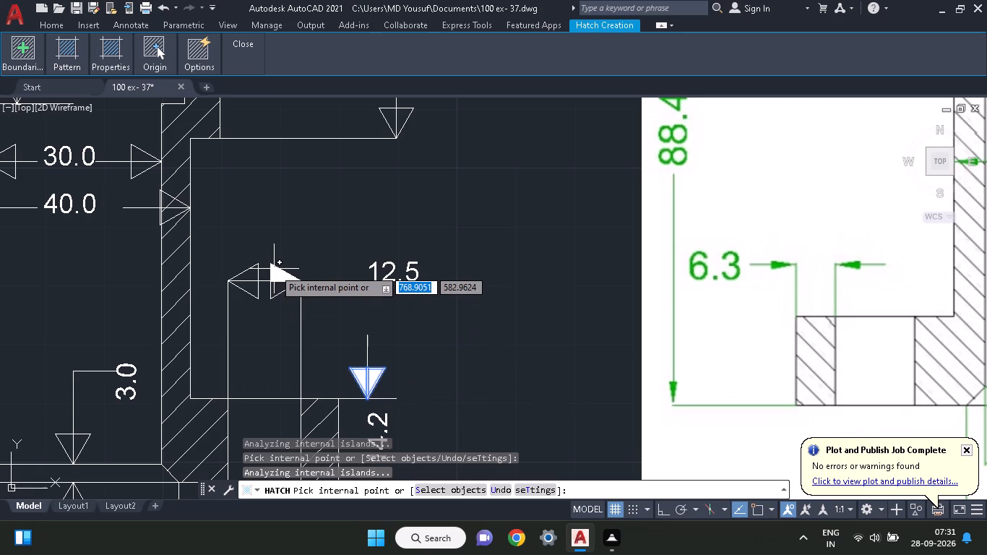
pyautogui.click(274, 269)
pyautogui.click(275, 288)
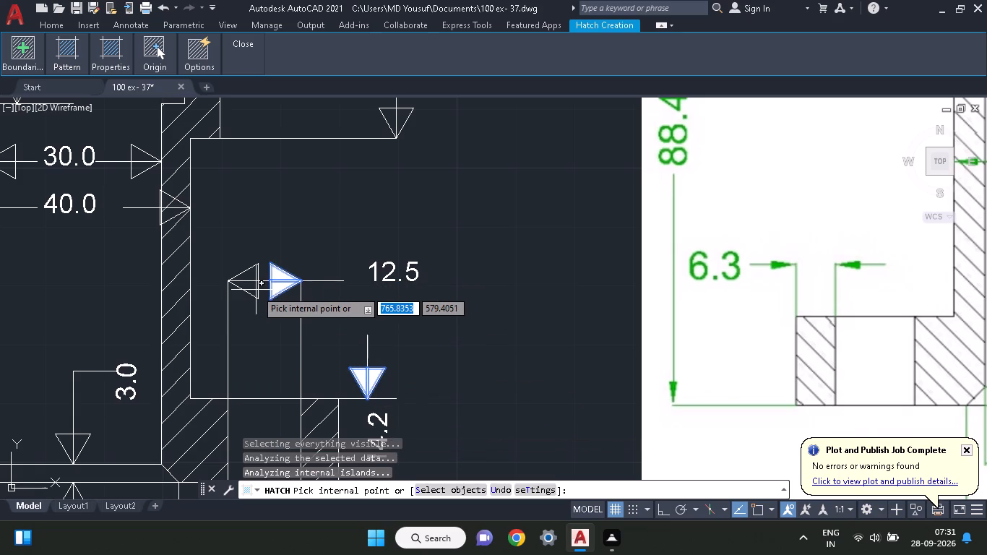
pyautogui.click(252, 290)
pyautogui.click(256, 272)
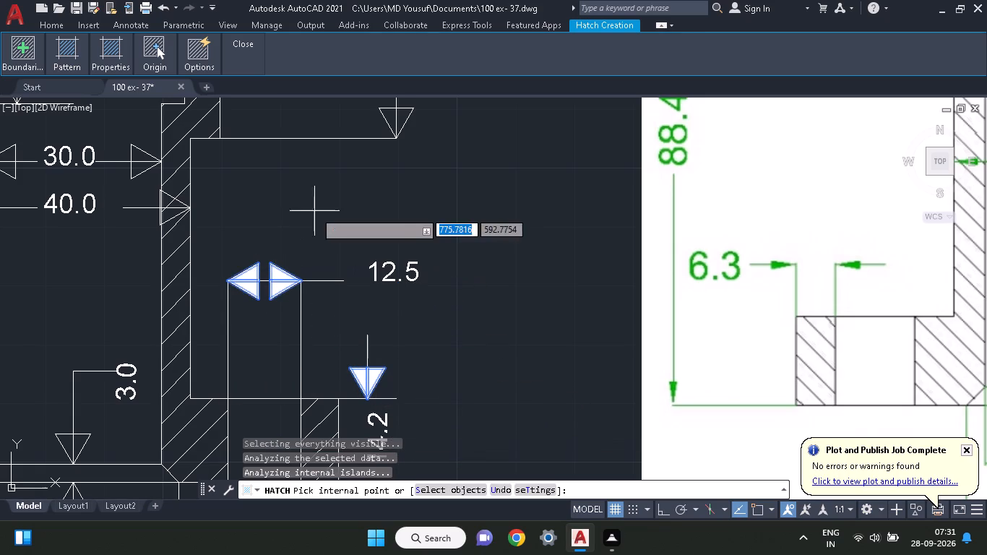
# Solid-fill both arrowheads of the vertical 30 dimension and the right arrowheads of the 40.0 and 30.0 bore dimensions.
pyautogui.moveTo(314, 211); pyautogui.dragTo(311, 264, button='middle')
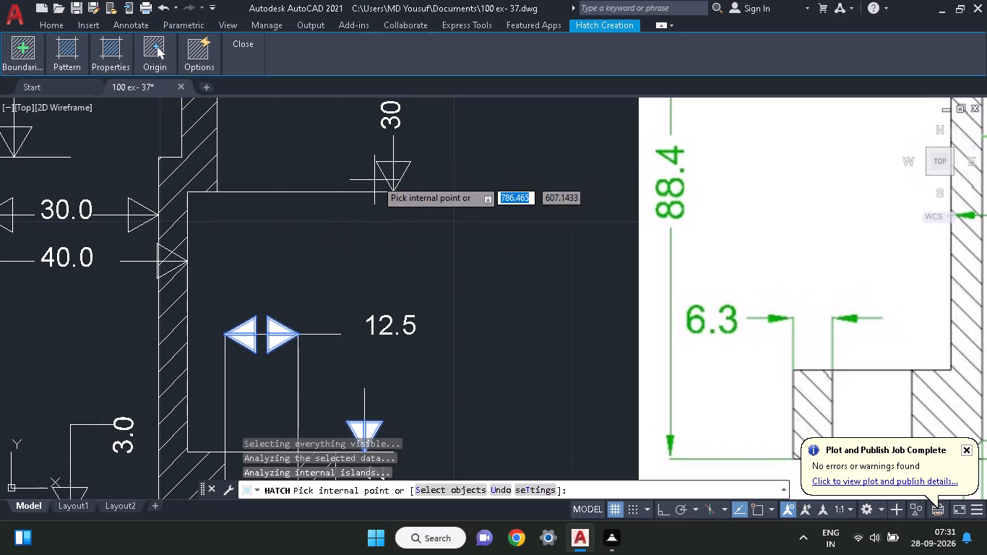
pyautogui.click(390, 171)
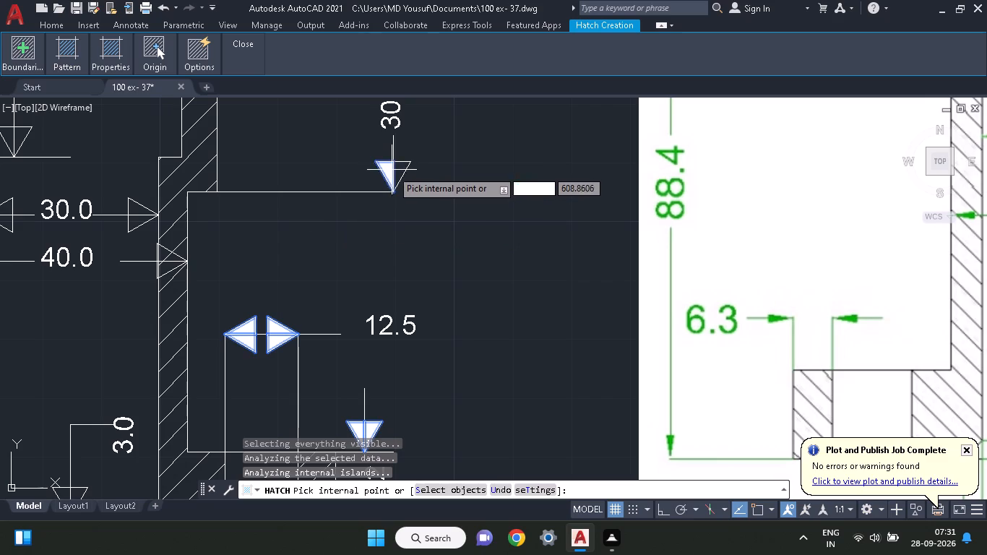
pyautogui.click(397, 166)
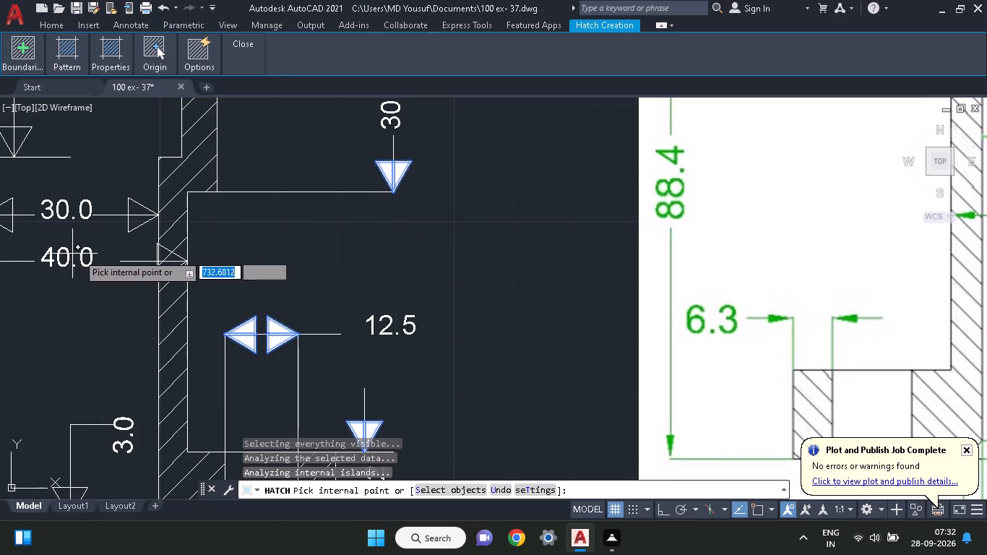
pyautogui.click(163, 270)
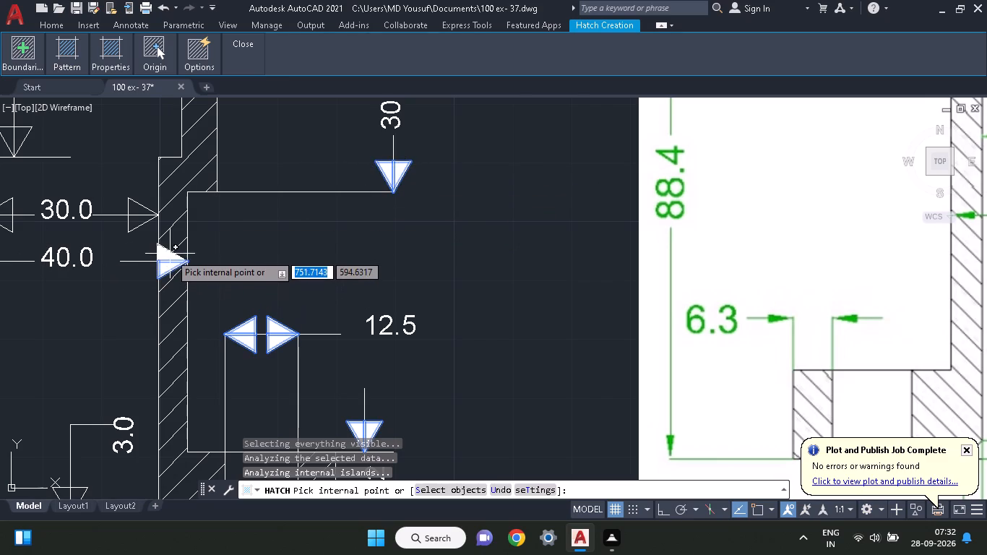
pyautogui.click(168, 251)
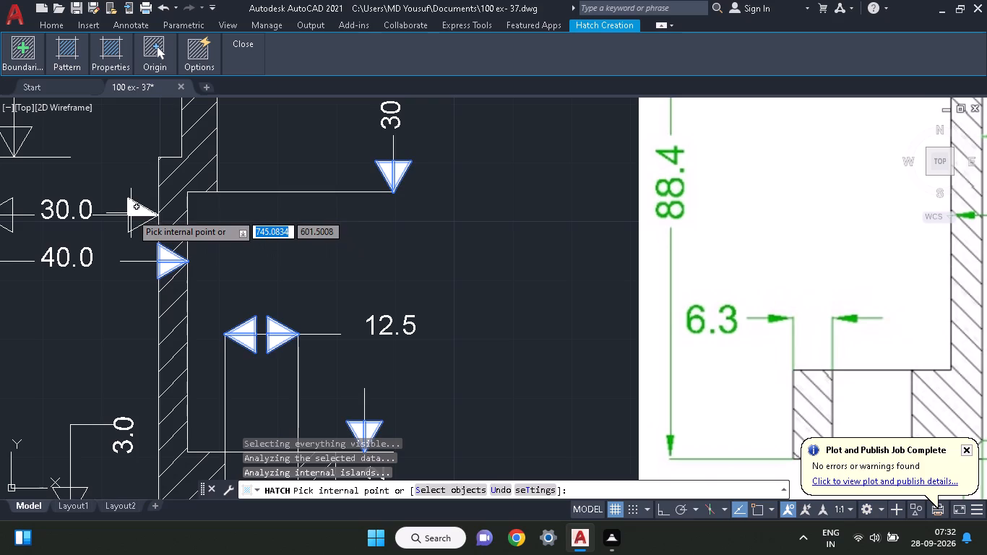
pyautogui.click(134, 227)
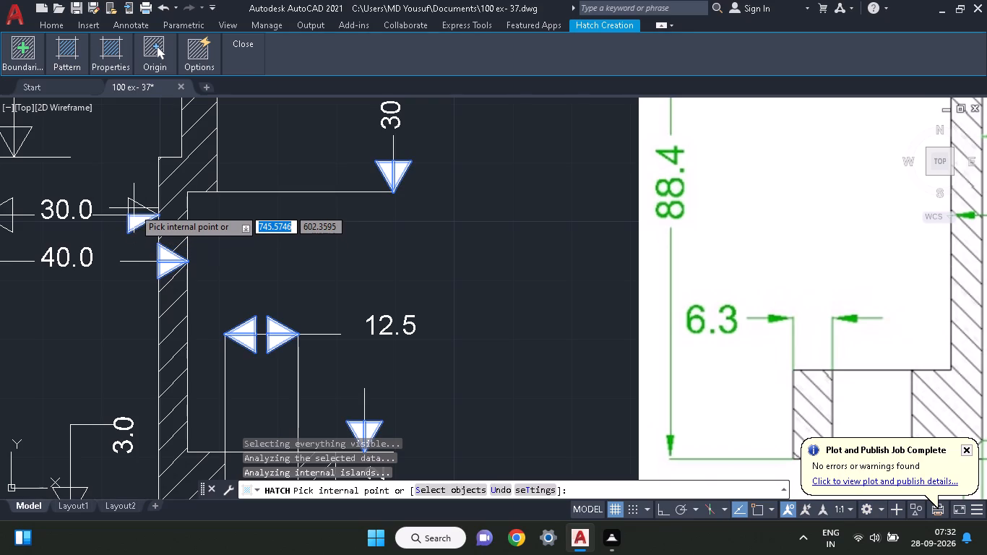
pyautogui.click(134, 208)
pyautogui.moveTo(391, 224); pyautogui.dragTo(397, 421, button='middle')
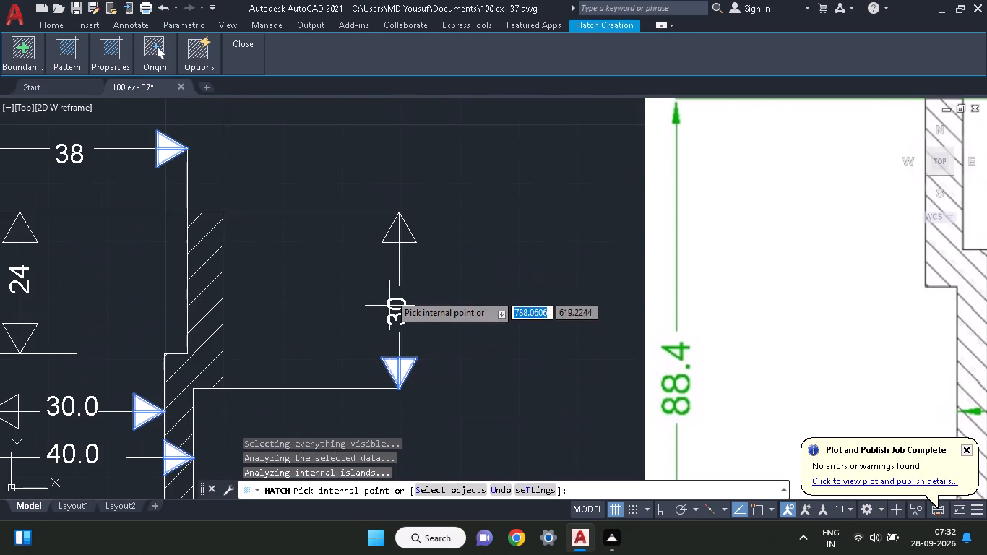
pyautogui.click(389, 237)
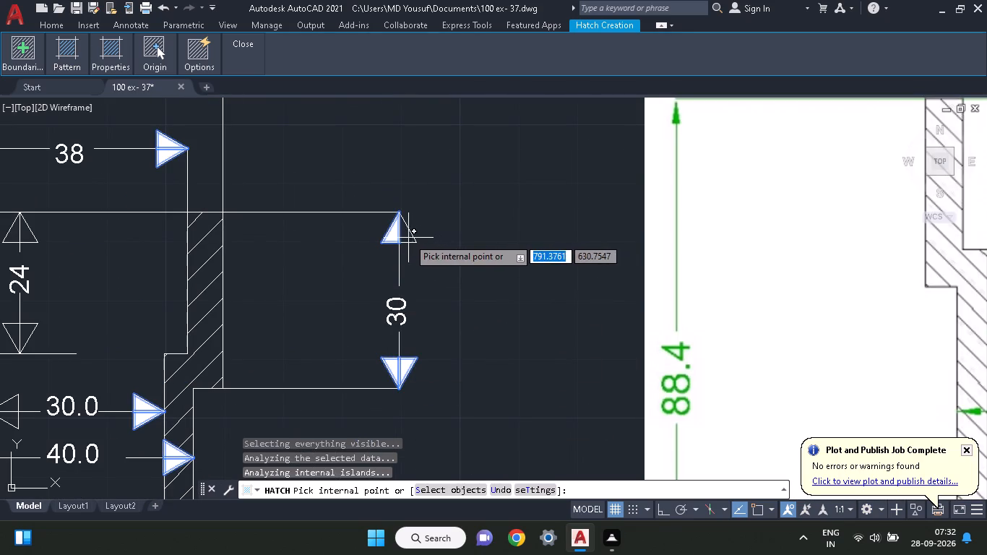
pyautogui.click(408, 238)
# Solid-fill the left arrowheads of the 30.0 and 40.0 dimensions across the bushing.
pyautogui.moveTo(452, 332); pyautogui.dragTo(780, 223, button='middle')
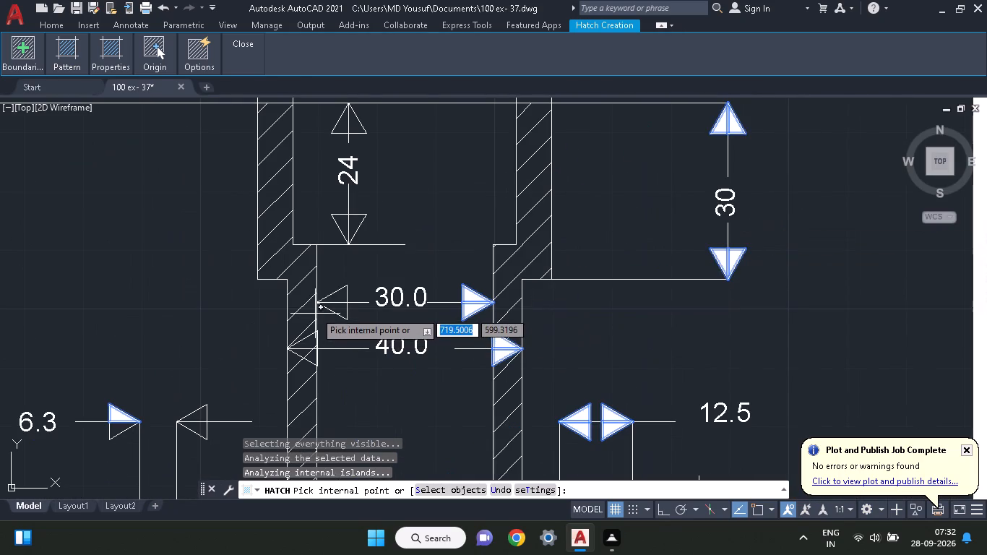
pyautogui.click(339, 308)
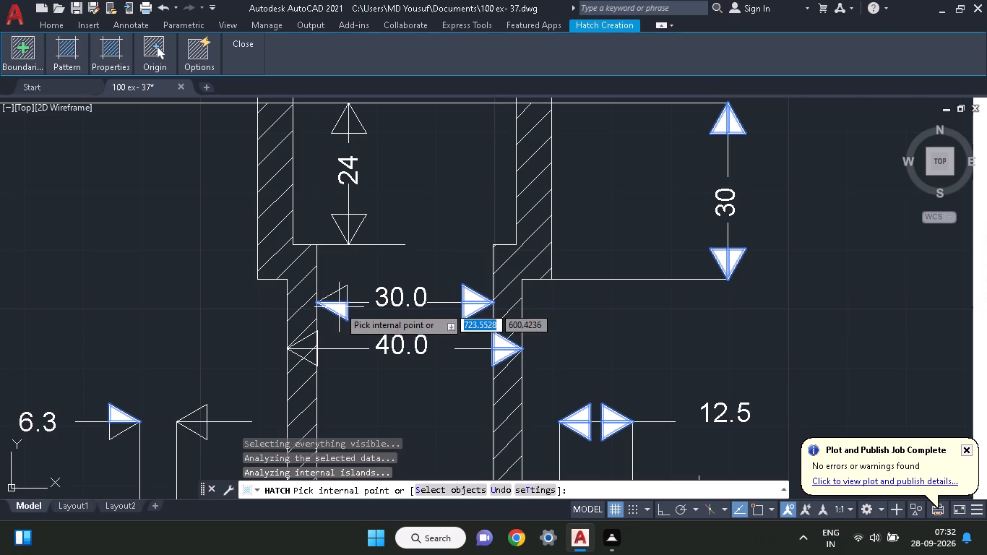
pyautogui.click(341, 298)
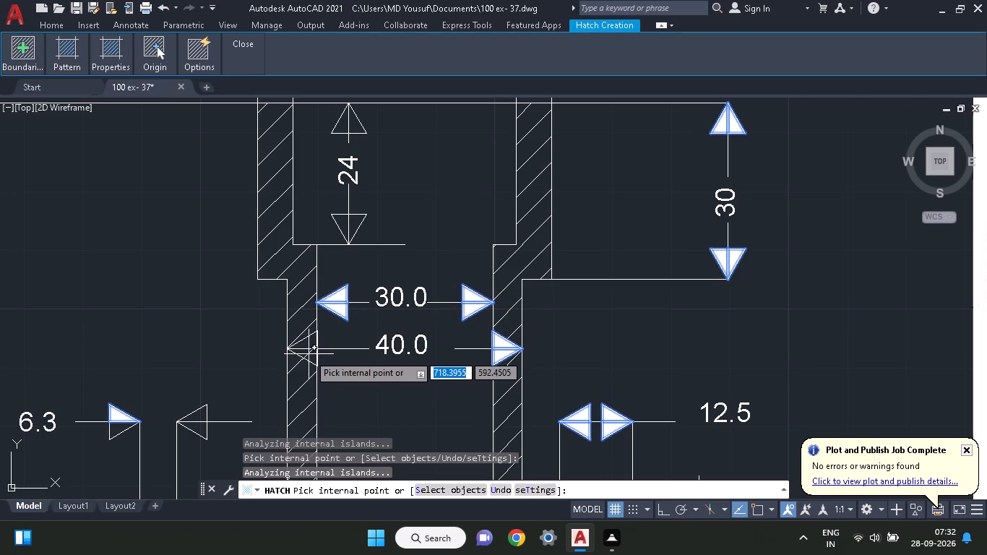
pyautogui.click(309, 354)
pyautogui.click(311, 340)
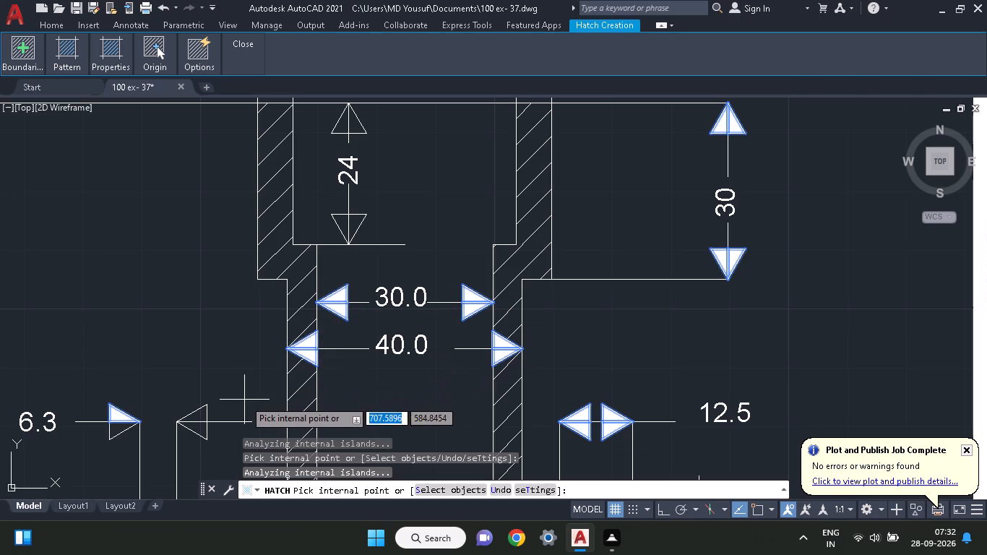
# Solid-fill the right arrowhead of the 6.3 dimension and the remaining lower half of its left arrowhead.
pyautogui.click(197, 431)
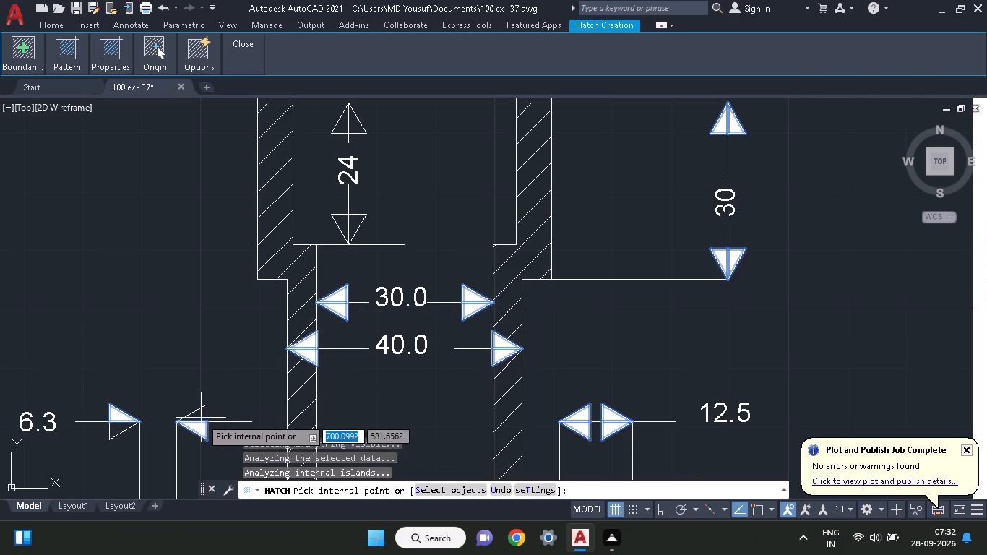
pyautogui.click(201, 418)
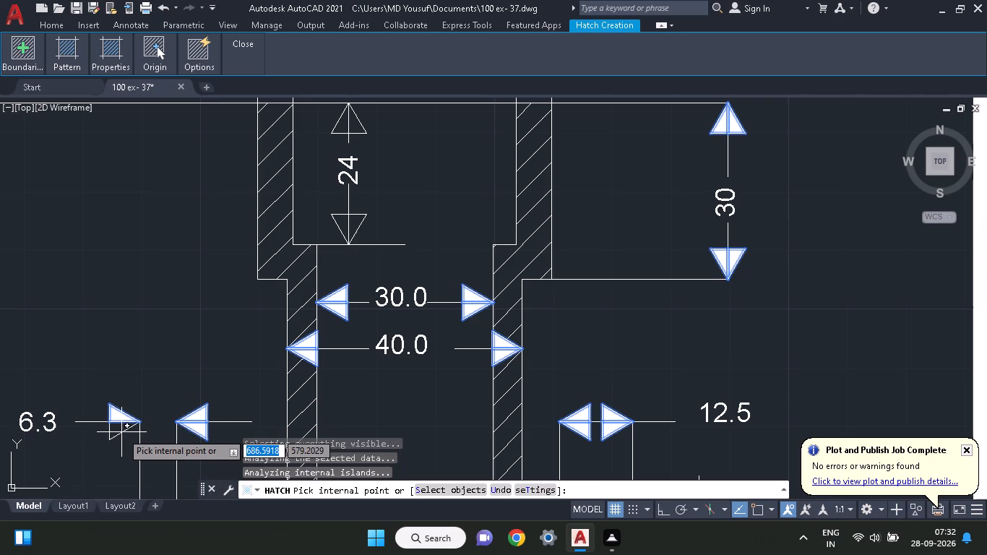
pyautogui.click(118, 430)
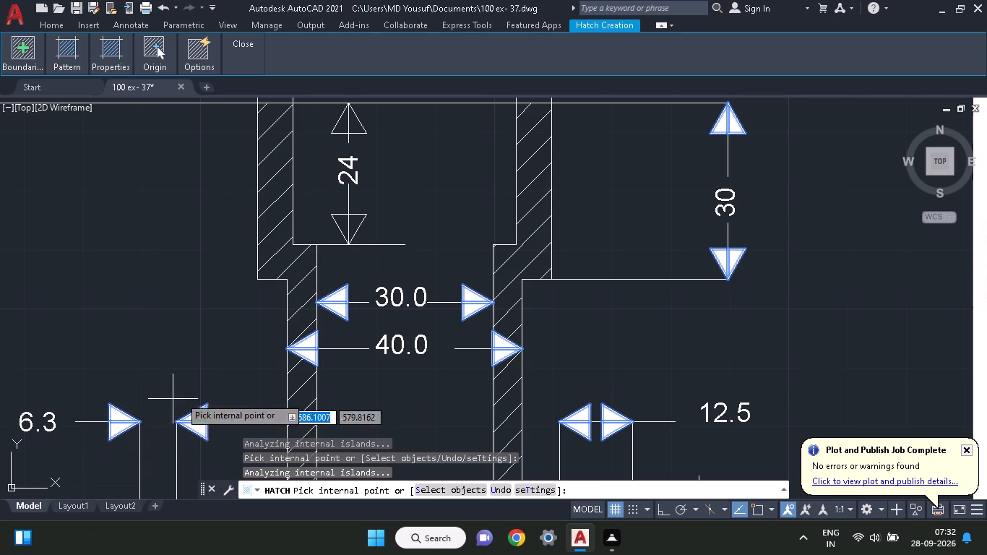
# Solid-fill both arrowheads of the vertical 24 dimension and the left arrowhead of the 38 dimension.
pyautogui.moveTo(846, 389); pyautogui.dragTo(801, 512, button='middle')
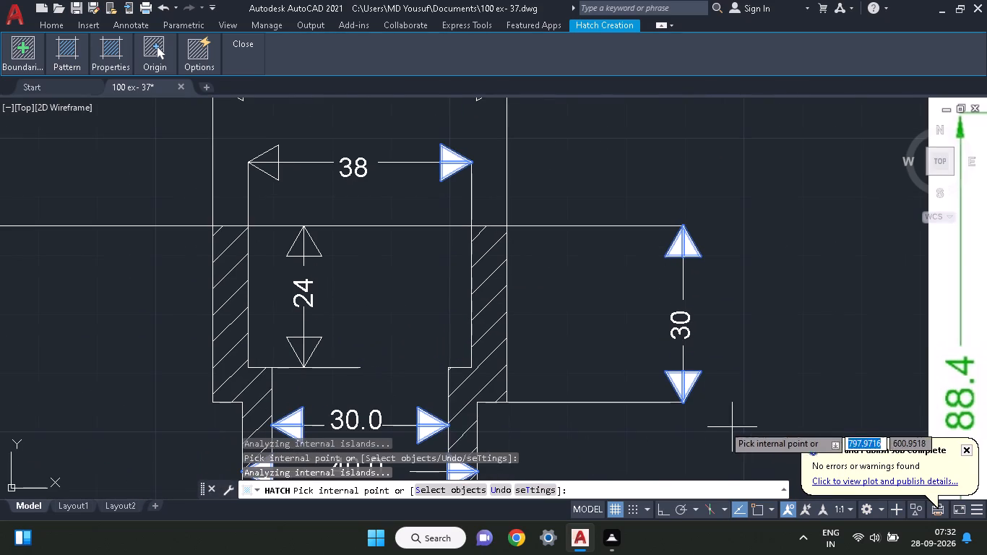
pyautogui.click(294, 344)
pyautogui.click(310, 349)
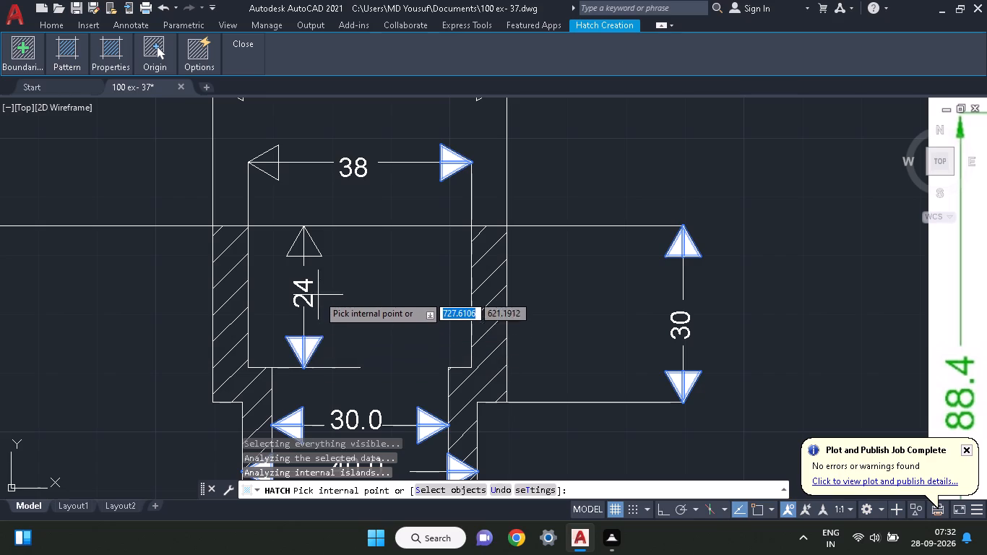
pyautogui.click(309, 245)
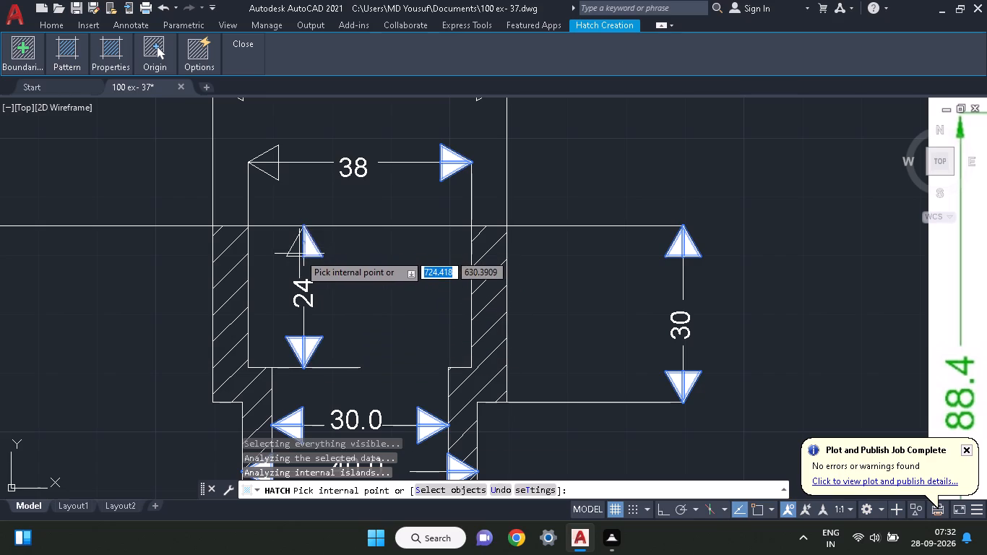
pyautogui.click(299, 254)
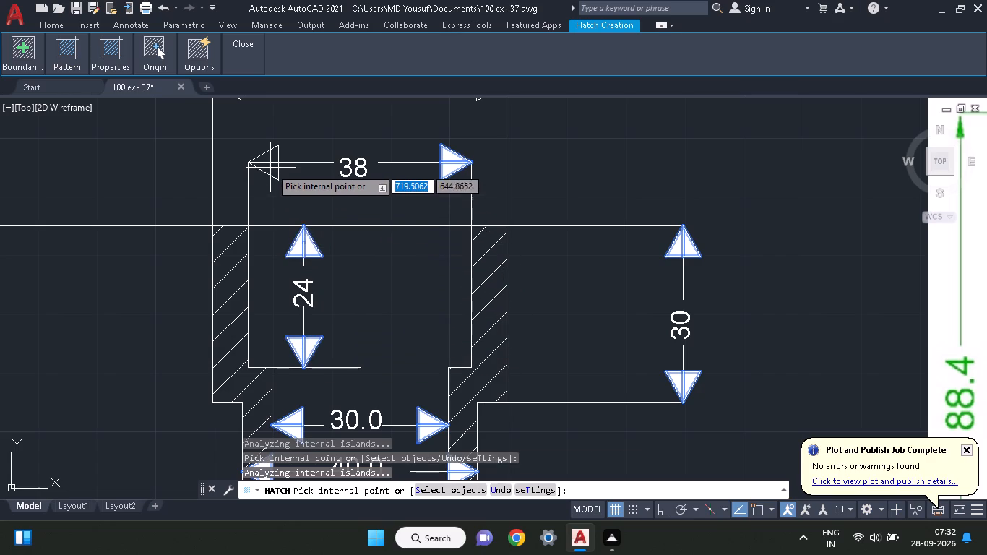
pyautogui.click(270, 168)
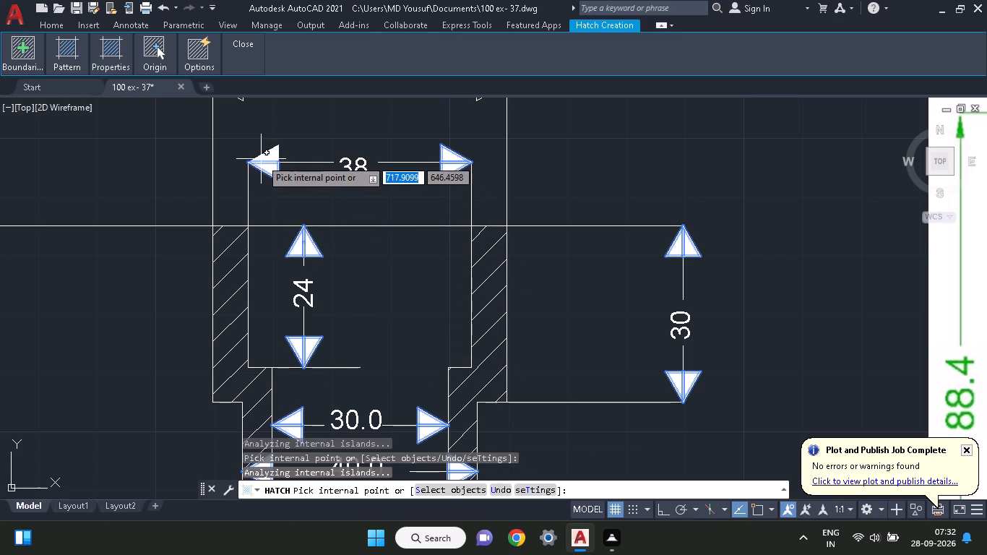
pyautogui.click(262, 159)
# Solid-fill the left and right arrowheads of the 50 dimension above the bushing.
pyautogui.moveTo(357, 95); pyautogui.dragTo(376, 261, button='middle')
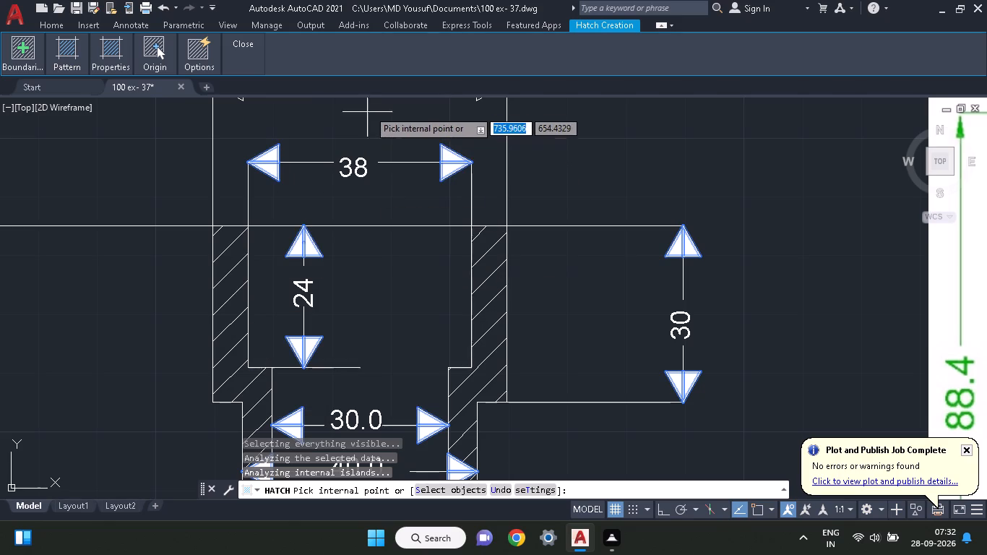
pyautogui.moveTo(381, 150); pyautogui.dragTo(423, 361, button='middle')
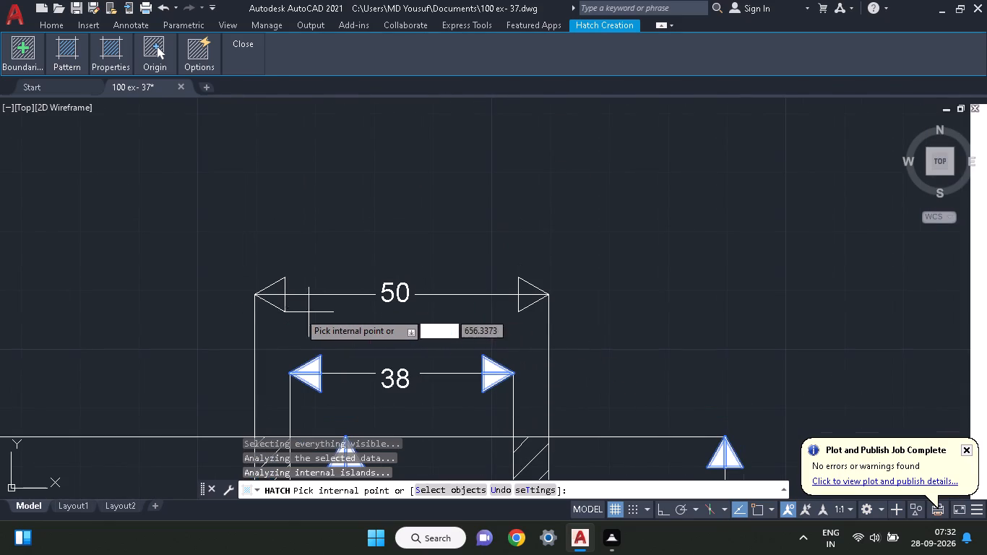
pyautogui.click(277, 304)
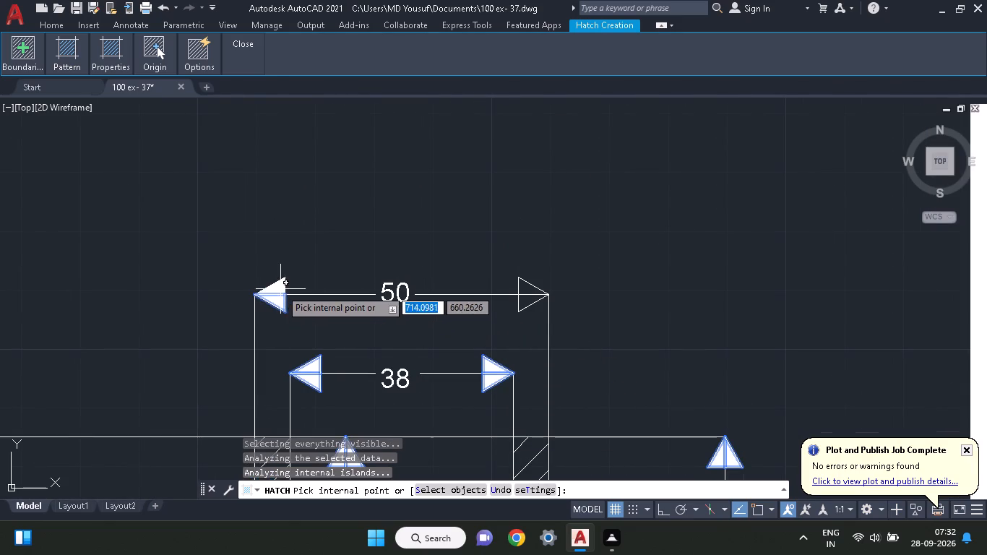
pyautogui.click(280, 289)
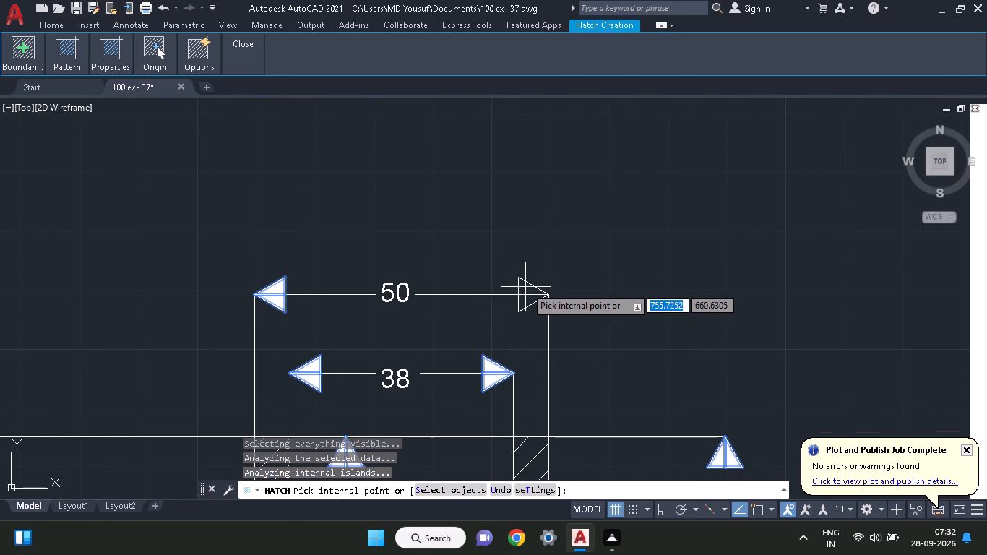
pyautogui.click(524, 290)
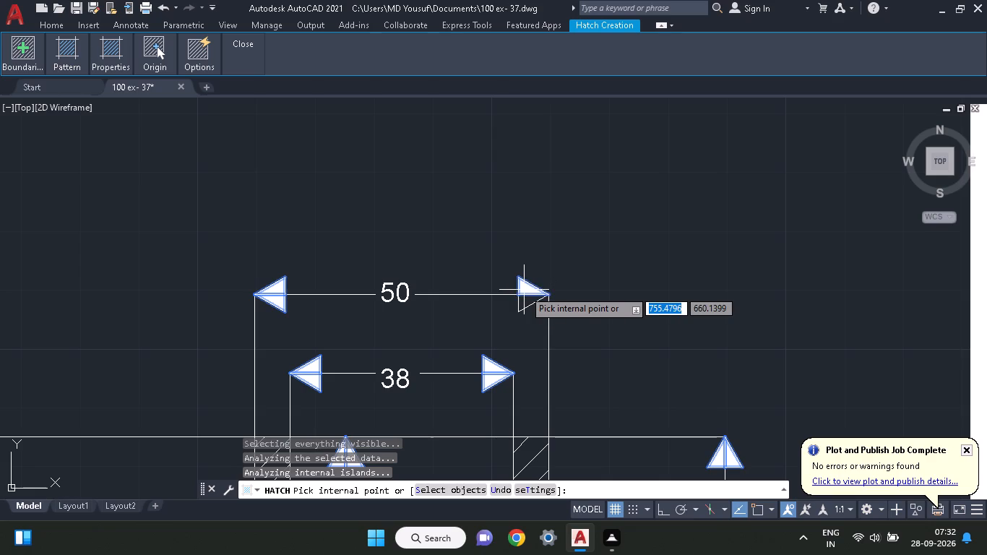
pyautogui.click(524, 299)
pyautogui.moveTo(716, 405); pyautogui.dragTo(699, 348, button='middle')
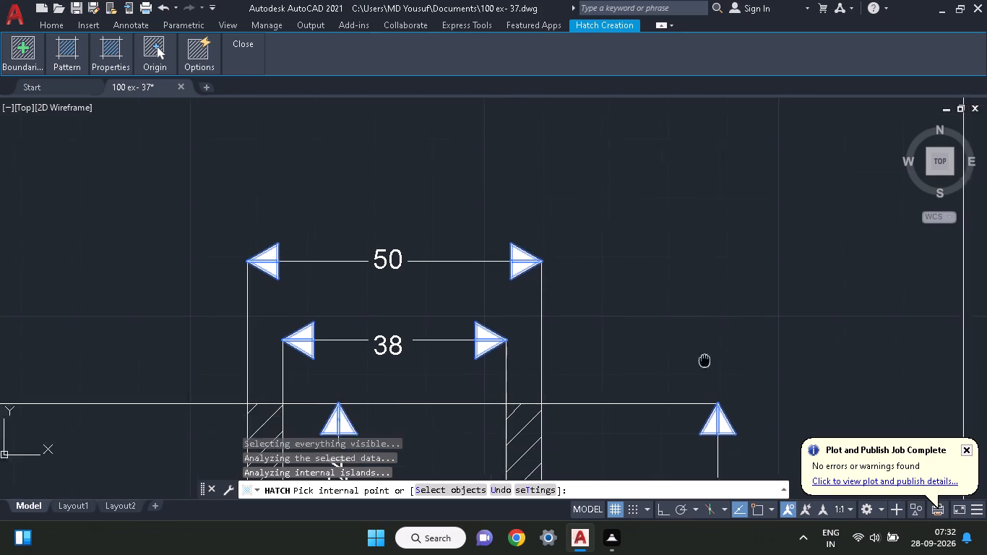
# Solid-fill the lower arrowhead of the 14.2 dimension and both arrowheads of the 27.0 dimension below the flange.
pyautogui.moveTo(699, 348); pyautogui.dragTo(681, 317, button='middle')
pyautogui.moveTo(749, 399); pyautogui.dragTo(801, 231, button='middle')
pyautogui.moveTo(820, 439); pyautogui.dragTo(809, 294, button='middle')
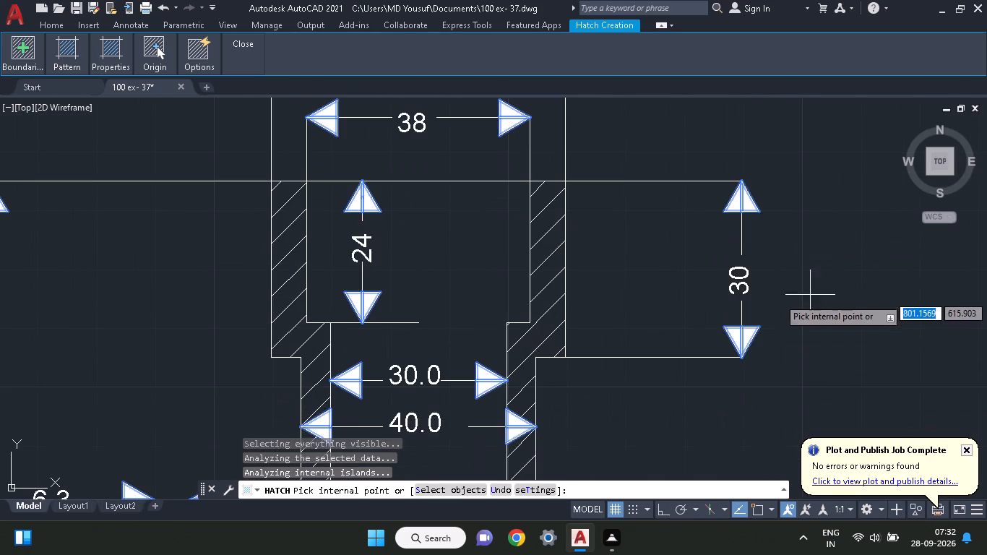
pyautogui.moveTo(812, 382); pyautogui.dragTo(815, 46, button='middle')
pyautogui.moveTo(871, 352); pyautogui.dragTo(882, 283, button='middle')
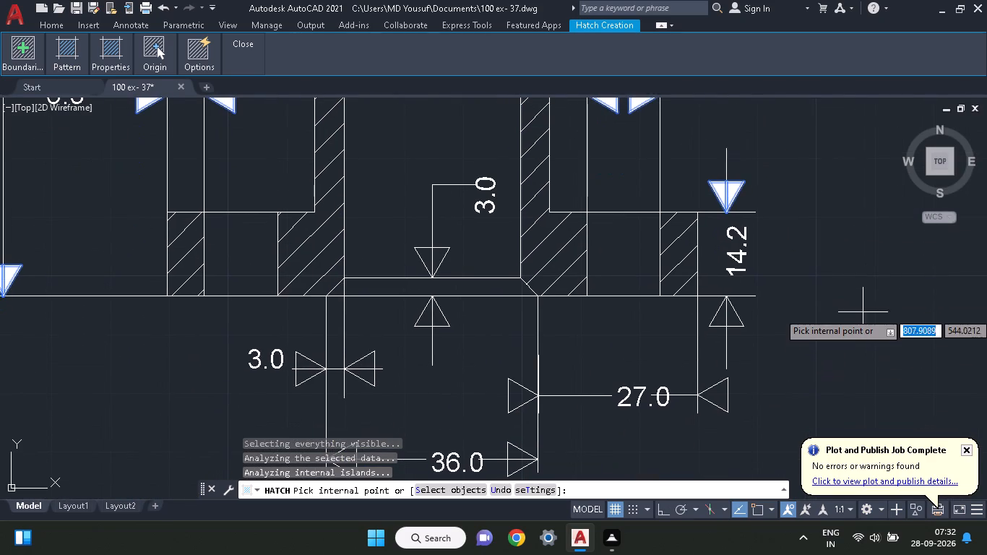
pyautogui.click(730, 319)
pyautogui.click(725, 321)
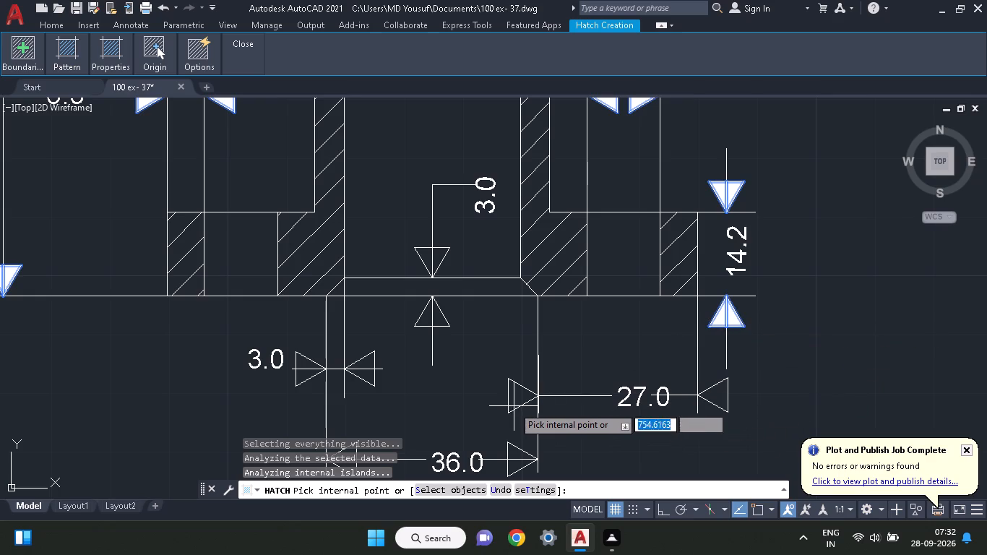
pyautogui.click(513, 406)
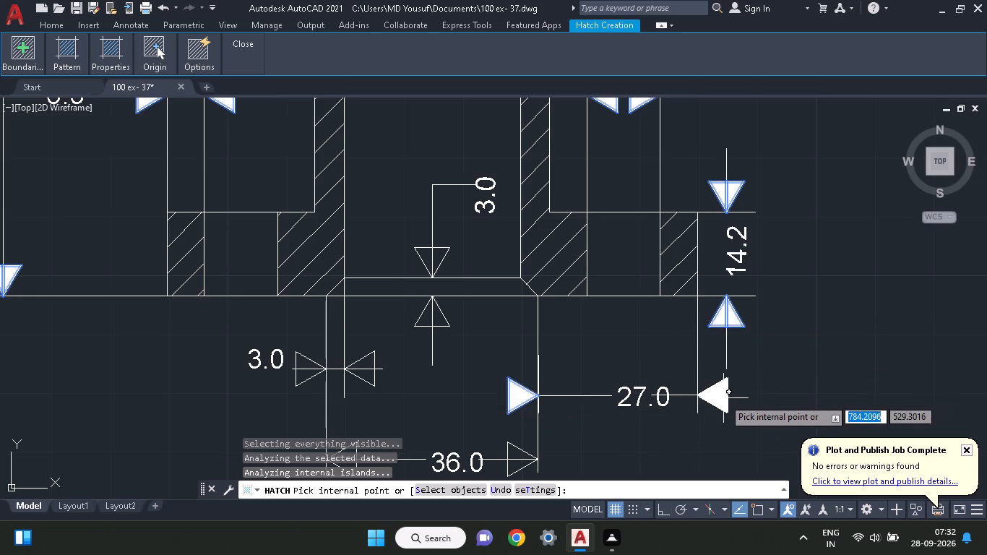
pyautogui.click(720, 400)
# Solid-fill both arrowheads of the vertical 3.0 chamfer dimension and both arrowheads of the horizontal 3.0 dimension below the bushing.
pyautogui.click(432, 314)
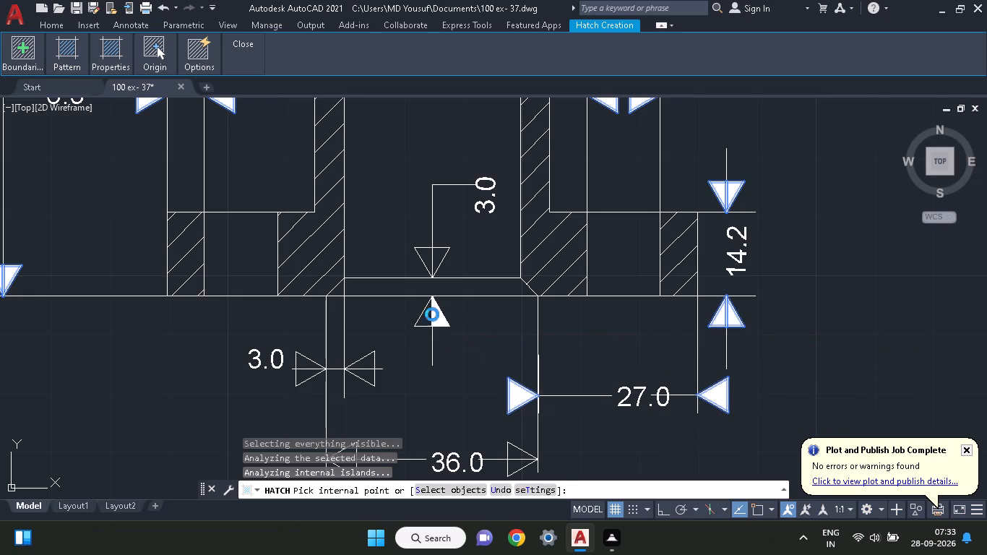
pyautogui.click(601, 270)
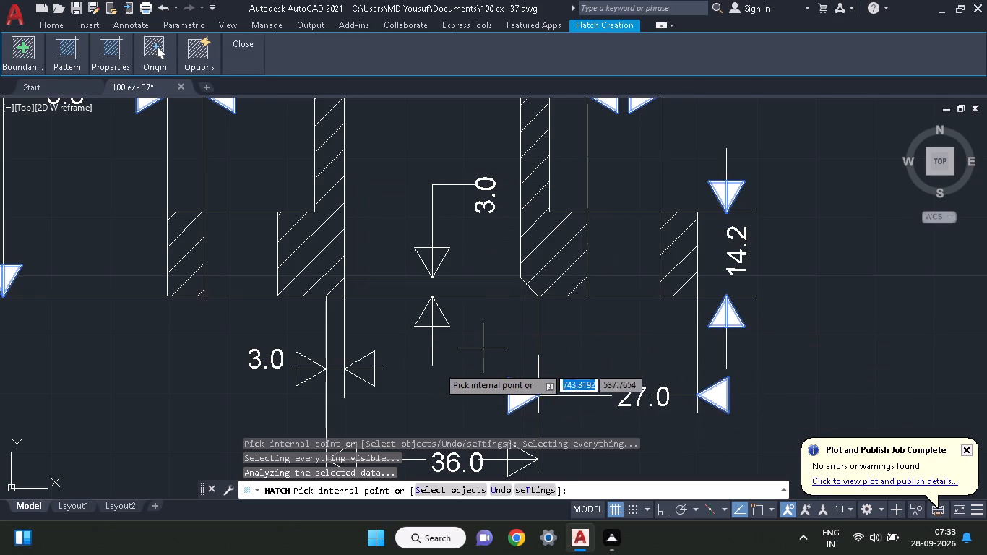
pyautogui.click(435, 325)
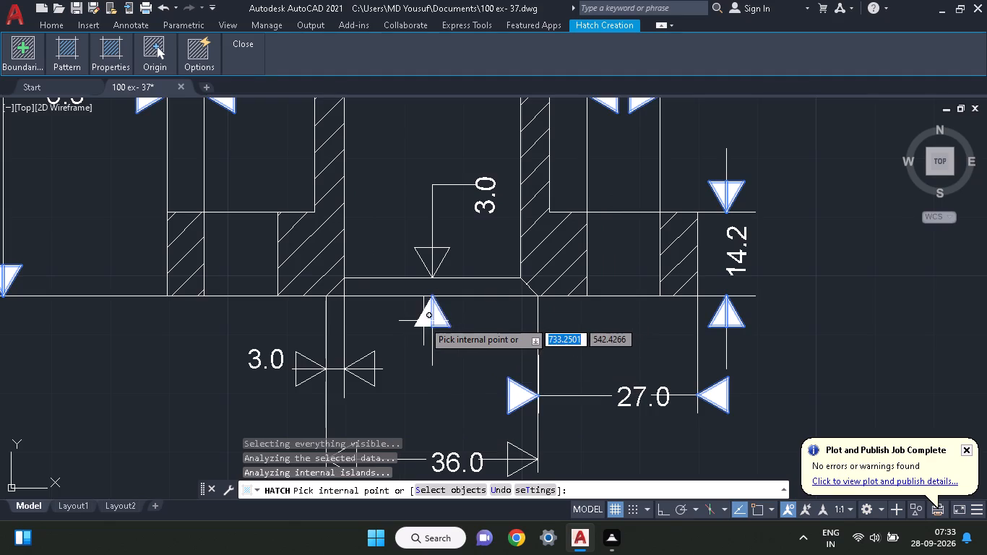
pyautogui.click(423, 321)
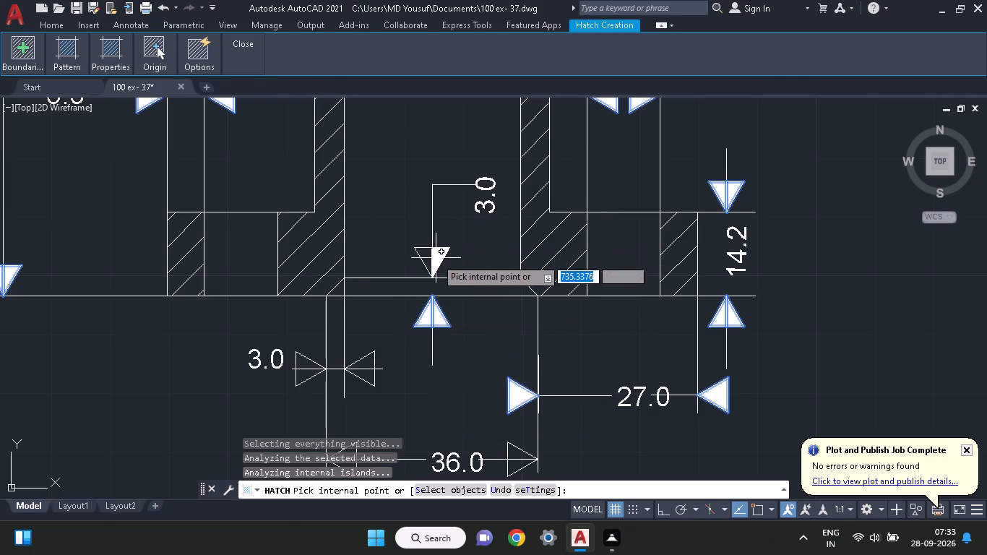
pyautogui.click(436, 258)
pyautogui.click(426, 258)
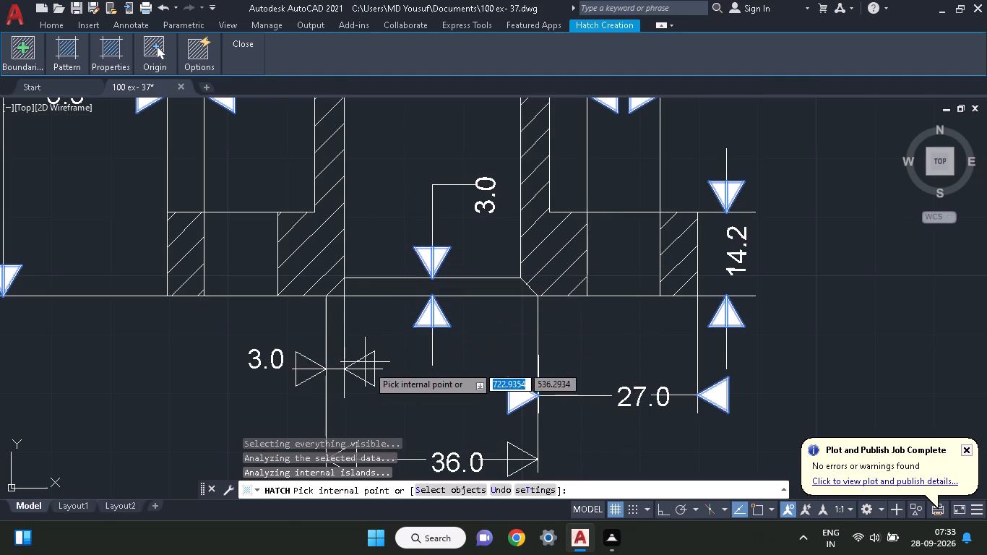
pyautogui.click(370, 368)
pyautogui.click(369, 380)
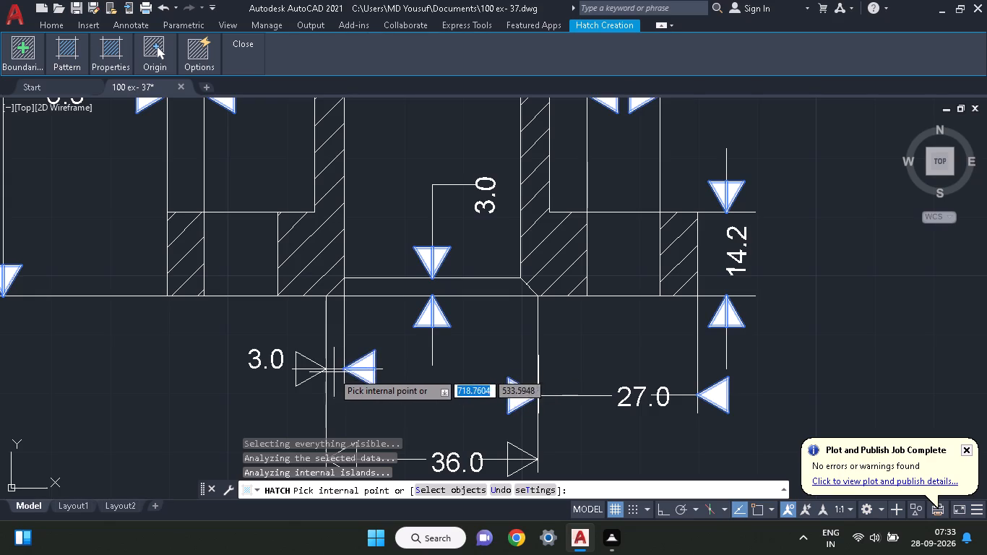
pyautogui.click(308, 375)
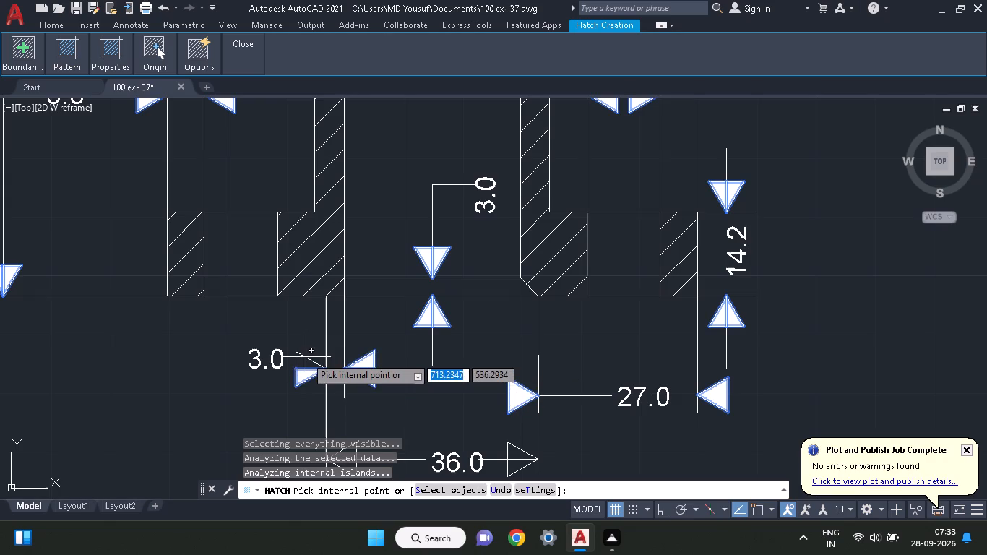
pyautogui.click(300, 366)
# Solid-fill the left and right arrowheads of the 36.0 dimension below the bushing and end the hatching.
pyautogui.moveTo(401, 391); pyautogui.dragTo(444, 273, button='middle')
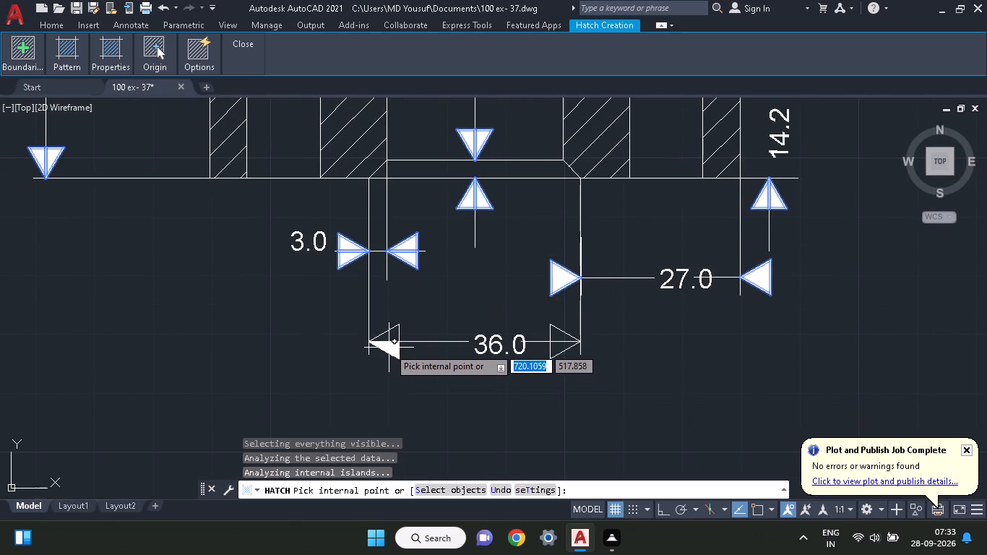
pyautogui.click(389, 348)
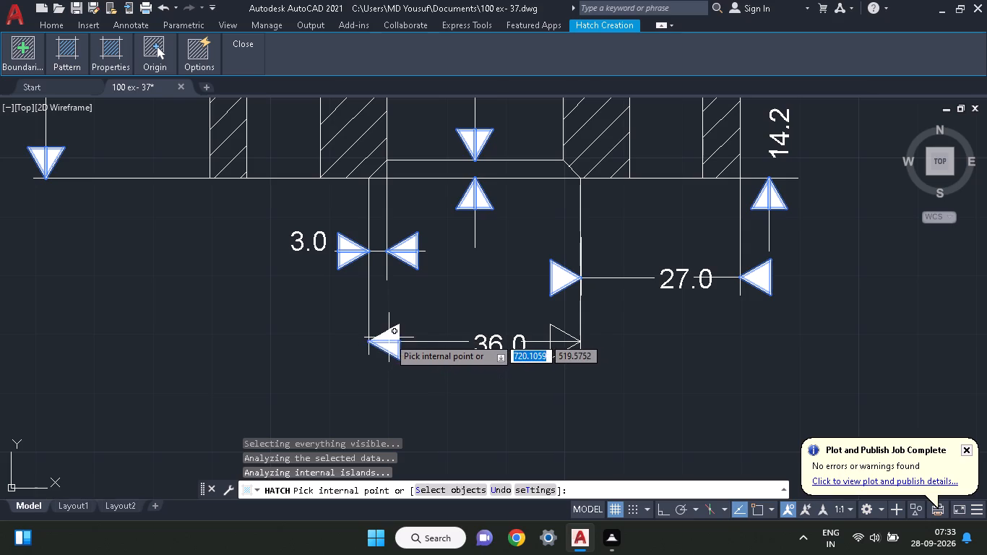
pyautogui.click(389, 337)
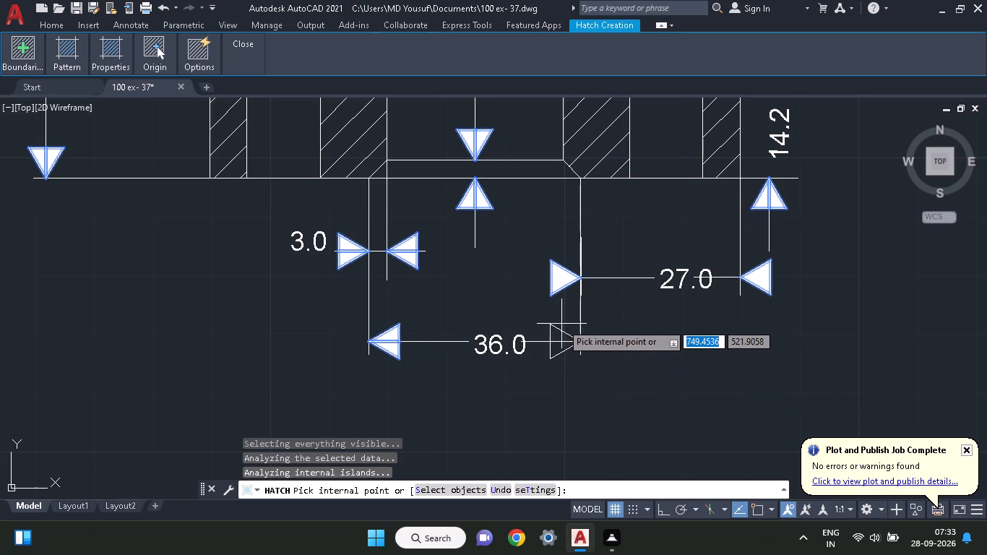
pyautogui.click(555, 347)
pyautogui.click(556, 335)
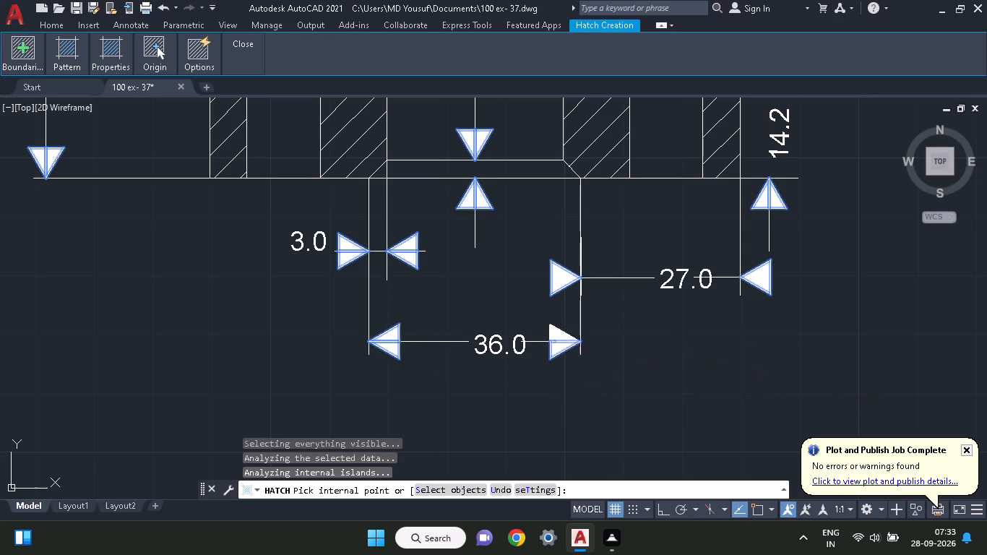
pyautogui.keyDown('ctrl'); pyautogui.scroll(-3, 672, 353); pyautogui.keyUp('ctrl')
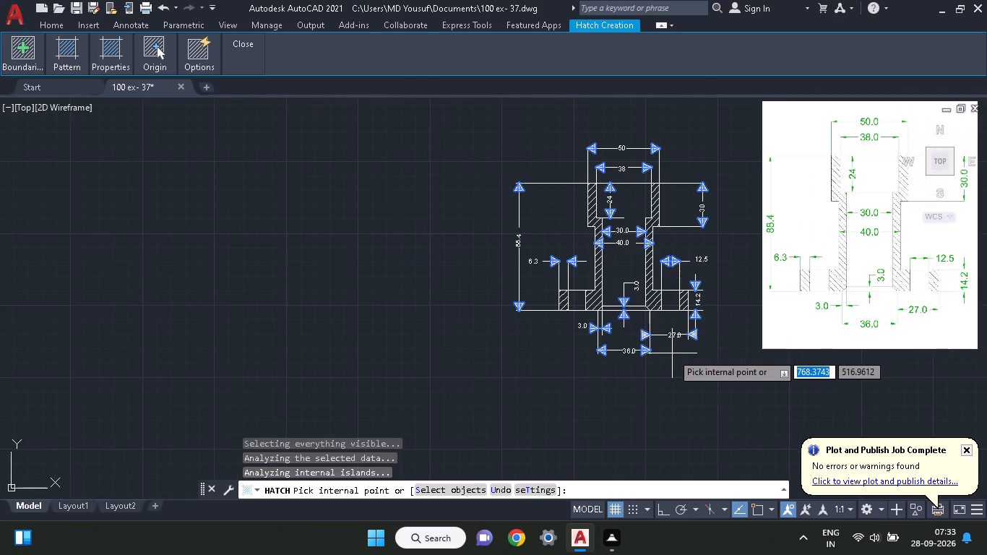
pyautogui.keyDown('ctrl'); pyautogui.scroll(1, 672, 353); pyautogui.keyUp('ctrl')
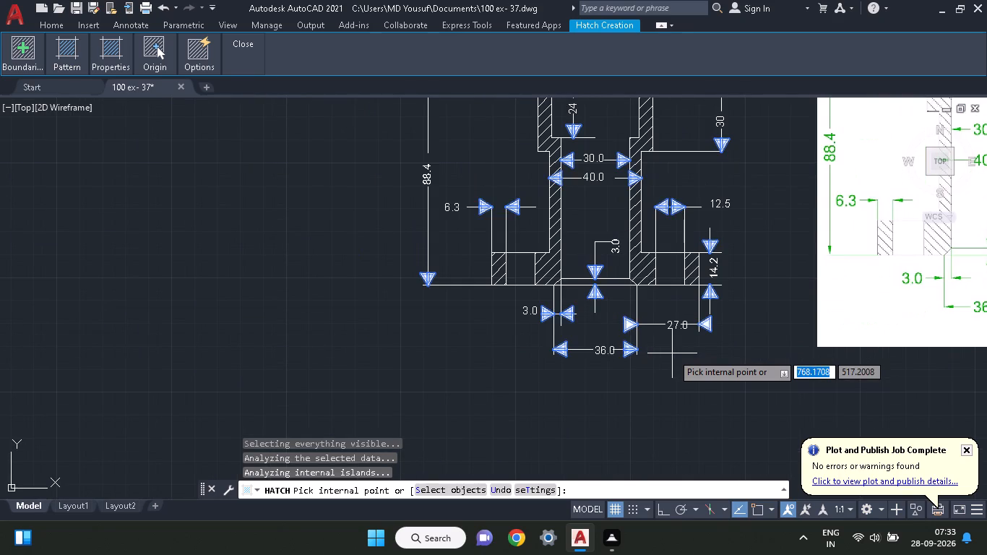
pyautogui.moveTo(823, 200); pyautogui.dragTo(822, 202, button='middle')
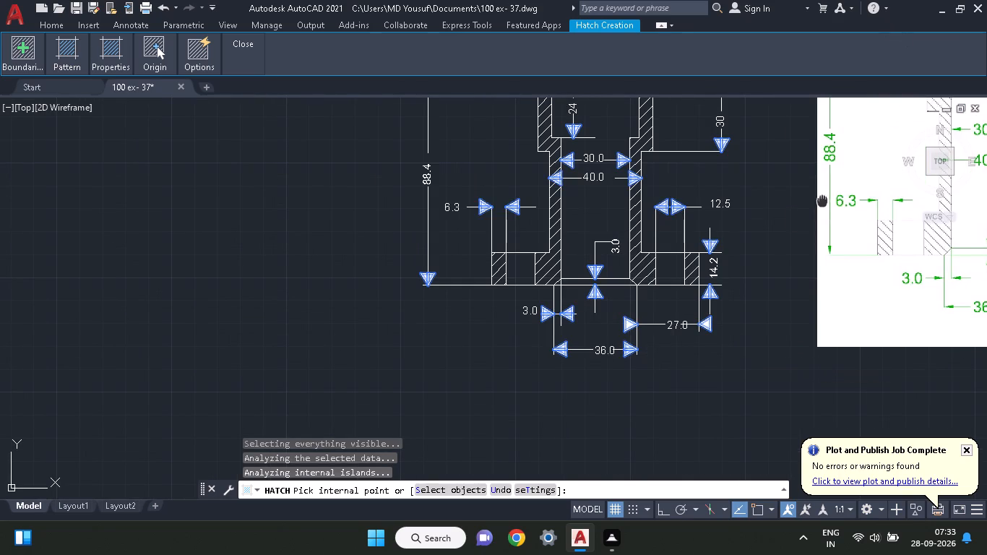
pyautogui.moveTo(822, 202); pyautogui.dragTo(742, 287, button='middle')
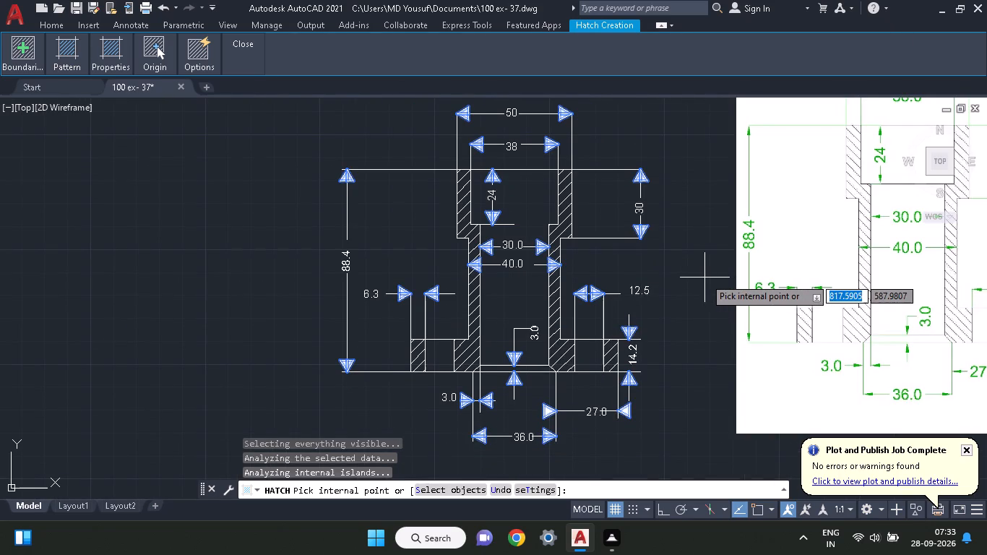
pyautogui.press('Escape')
# Erase the reference image beside the finished bushing drawing.
pyautogui.moveTo(704, 277); pyautogui.dragTo(751, 285)
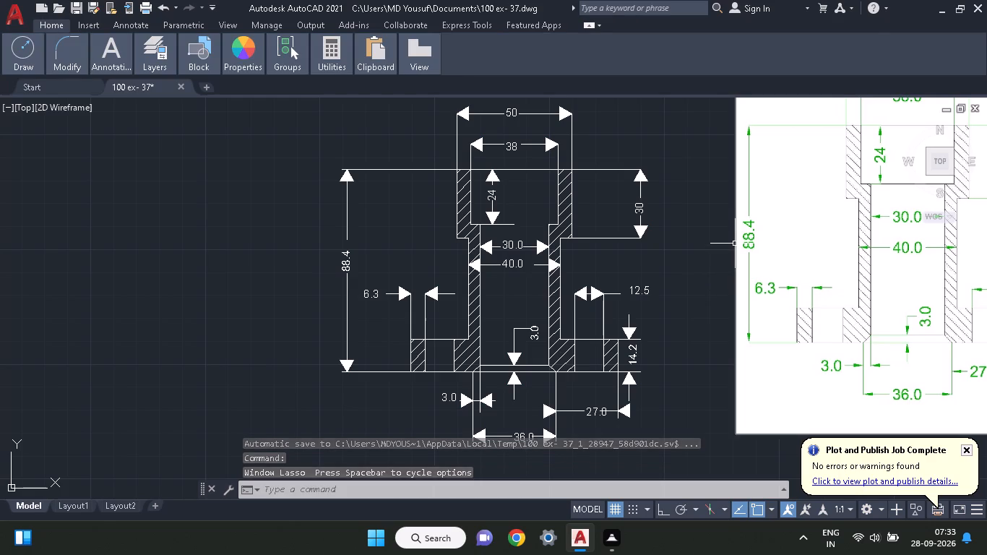
pyautogui.click(735, 244)
pyautogui.rightClick(735, 244)
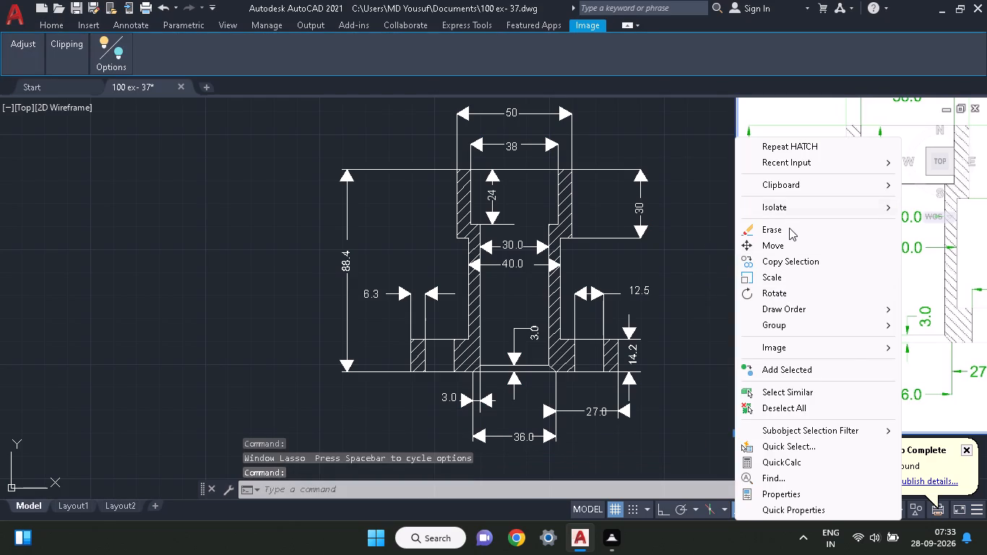
pyautogui.click(789, 229)
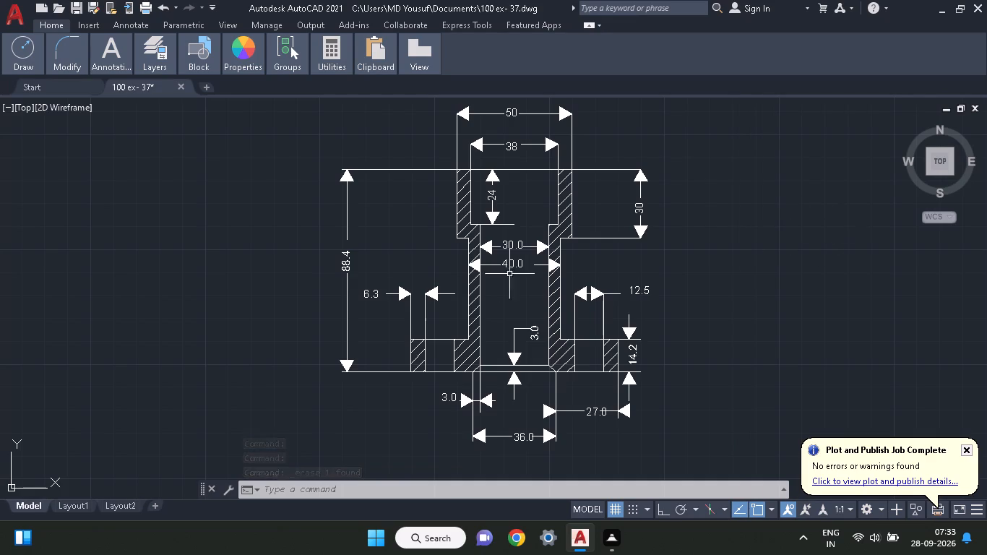
# Save the drawing as a new file named 100 ex- 38 in Documents.
pyautogui.click(90, 4)
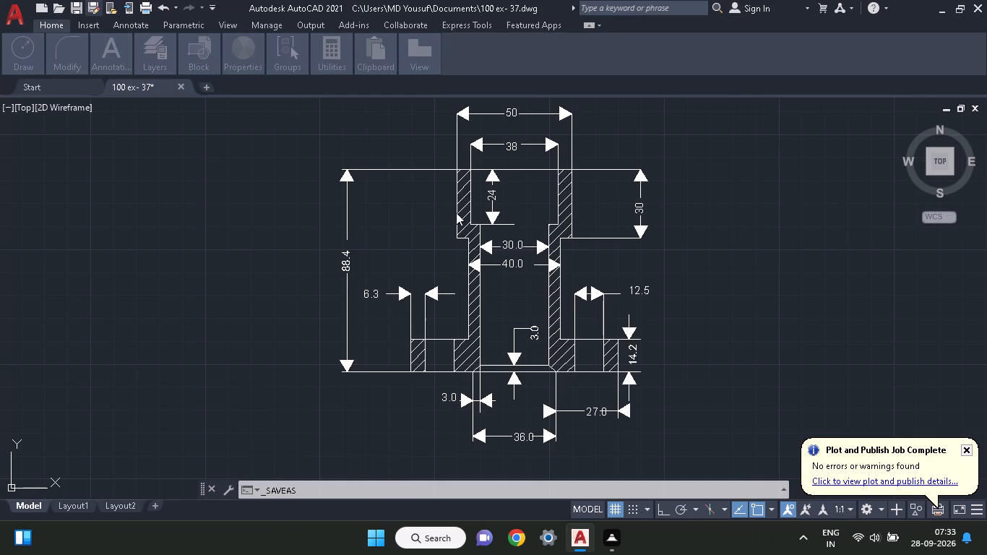
pyautogui.click(510, 403)
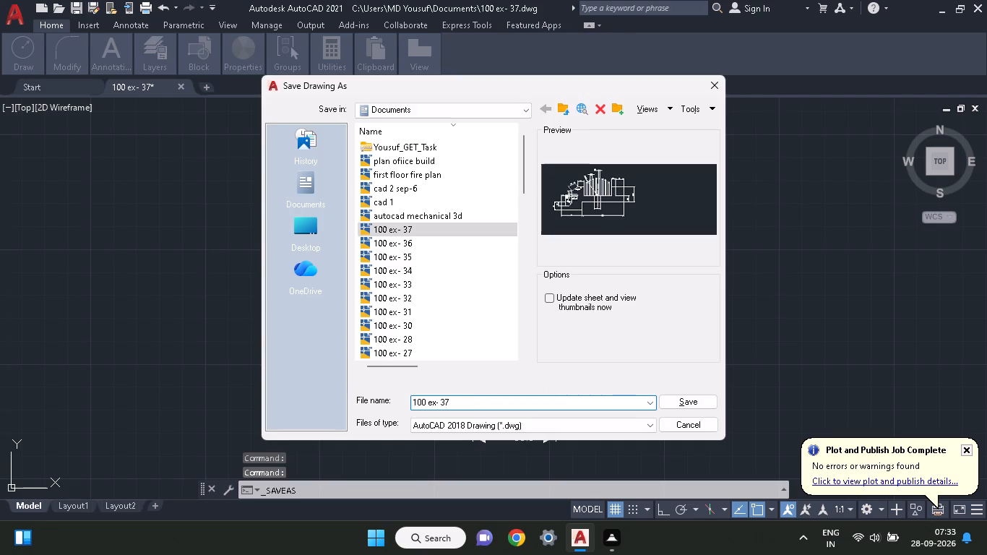
pyautogui.press('BackSpace')
pyautogui.press('8')
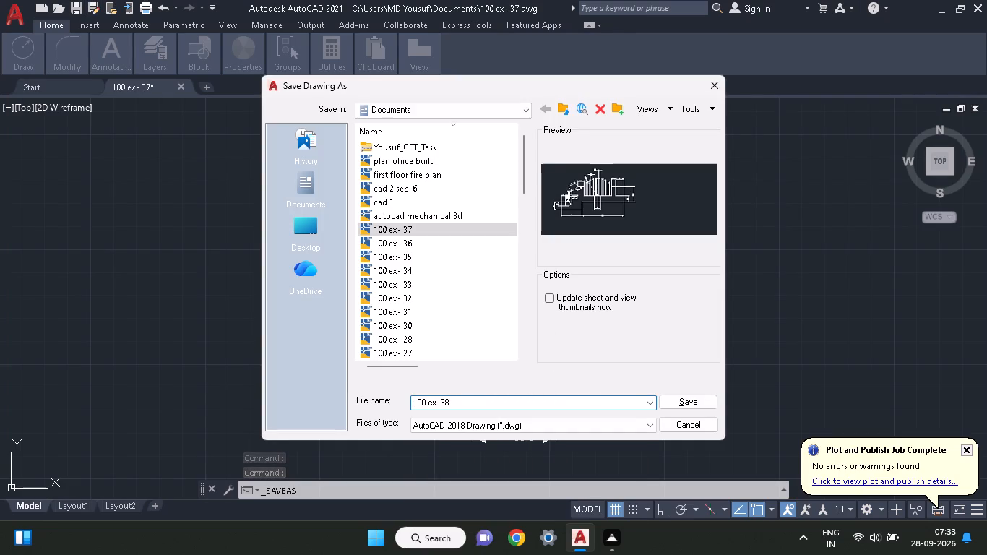
pyautogui.click(702, 407)
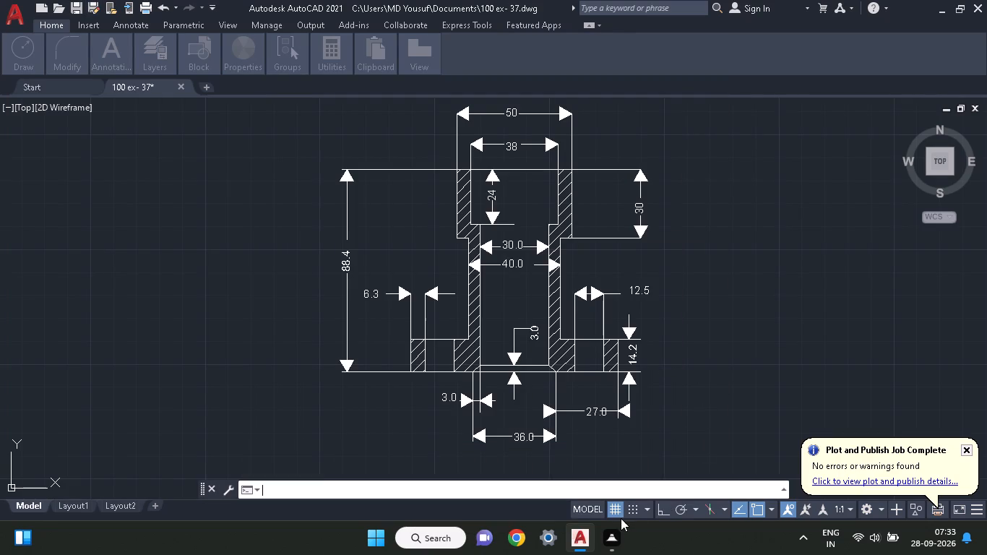
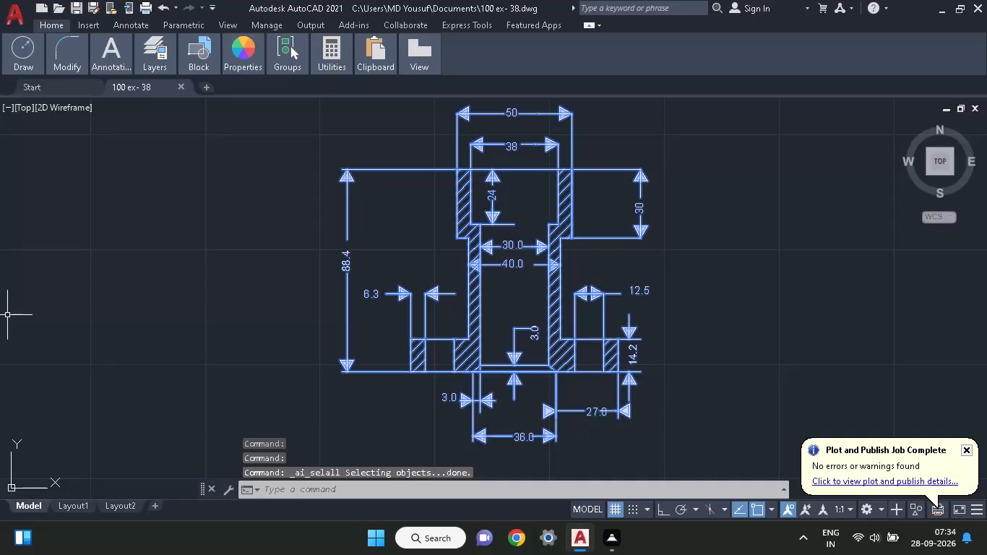
# Plot the model centred on the sheet with the AutoCAD PDF (General Documentation).pc3 plotter, saving it as 100 ex- 38-Model.pdf in Documents.
pyautogui.hotkey('ctrl', 'p')
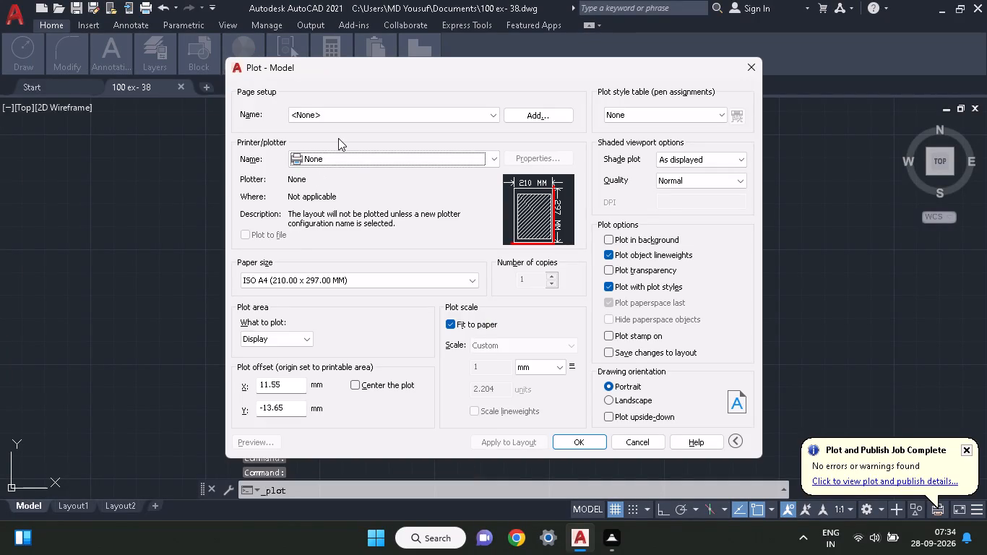
pyautogui.click(340, 159)
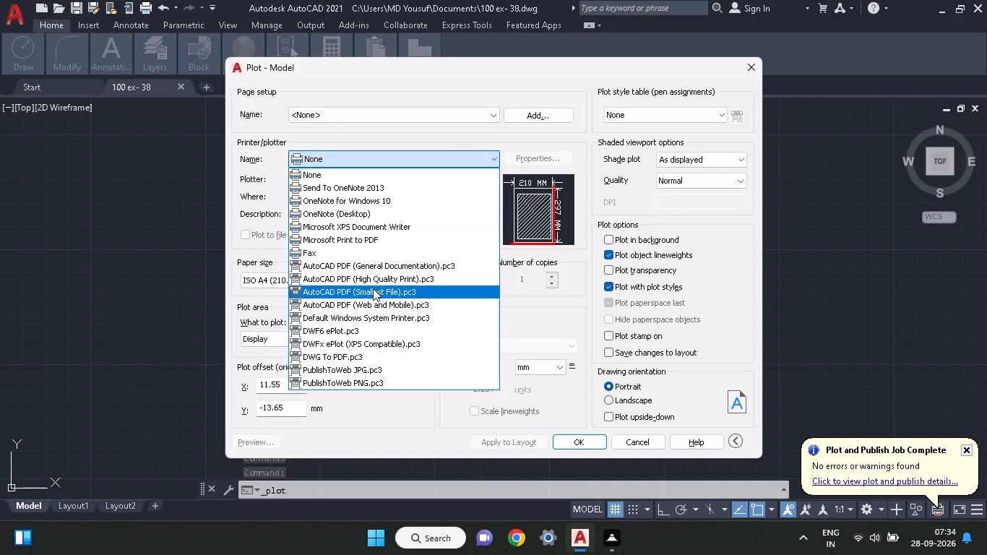
pyautogui.click(373, 272)
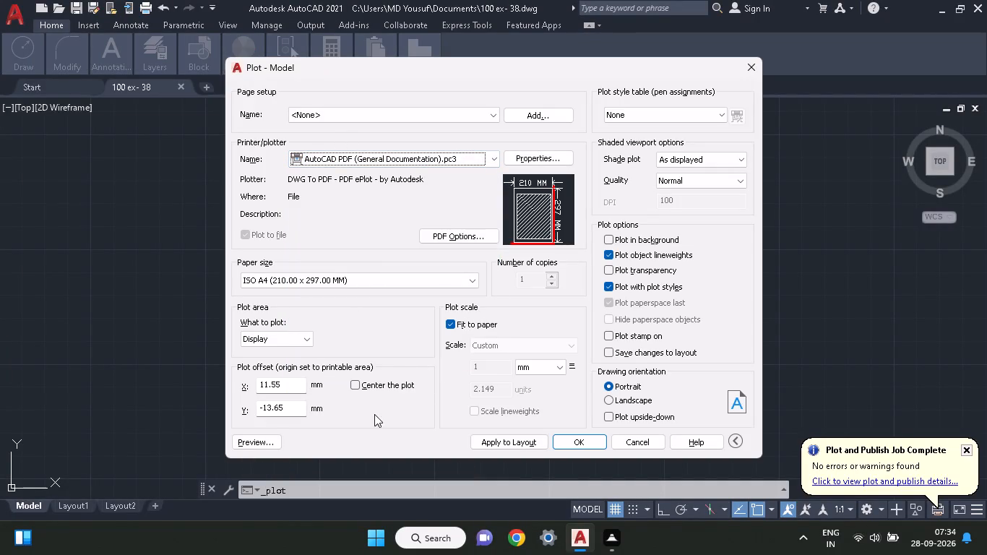
pyautogui.click(374, 387)
pyautogui.click(566, 442)
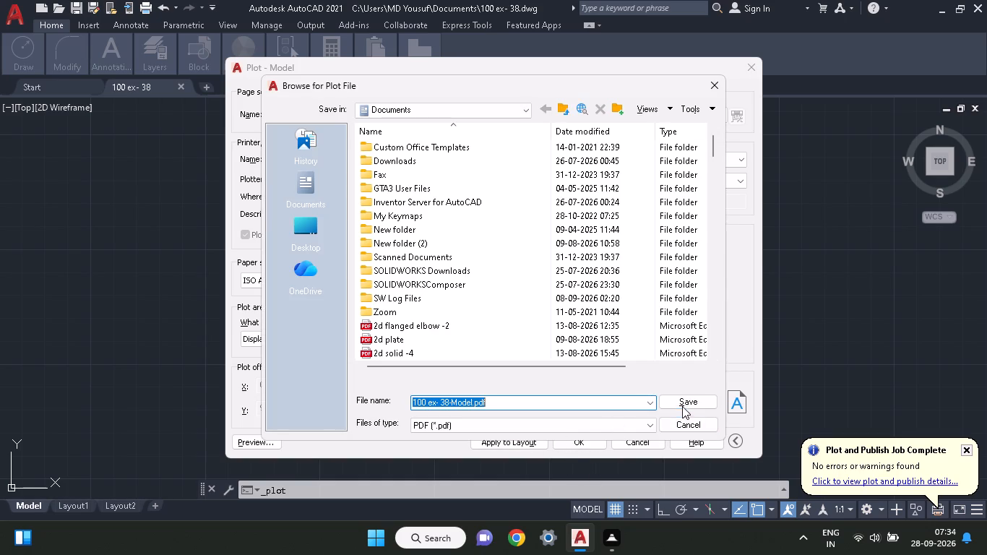
pyautogui.click(683, 405)
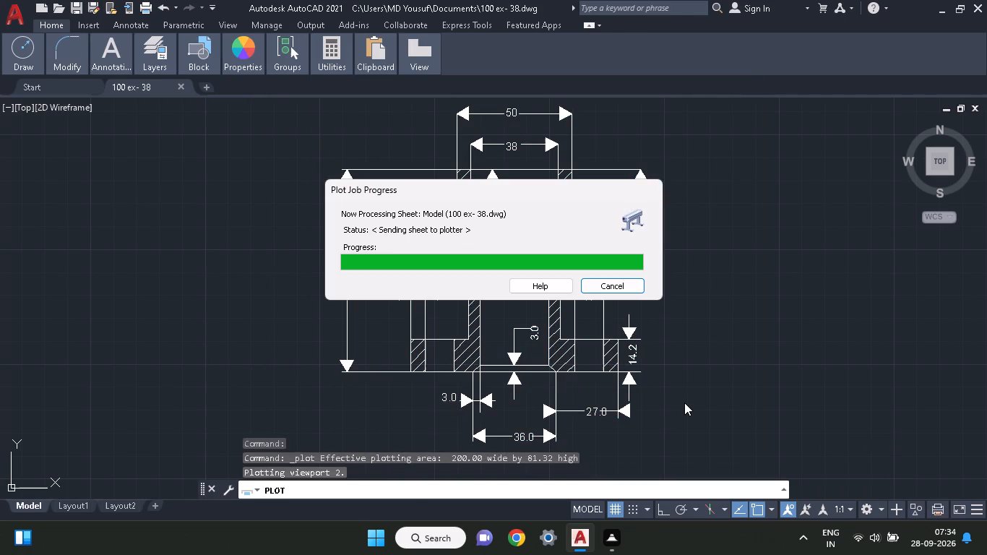